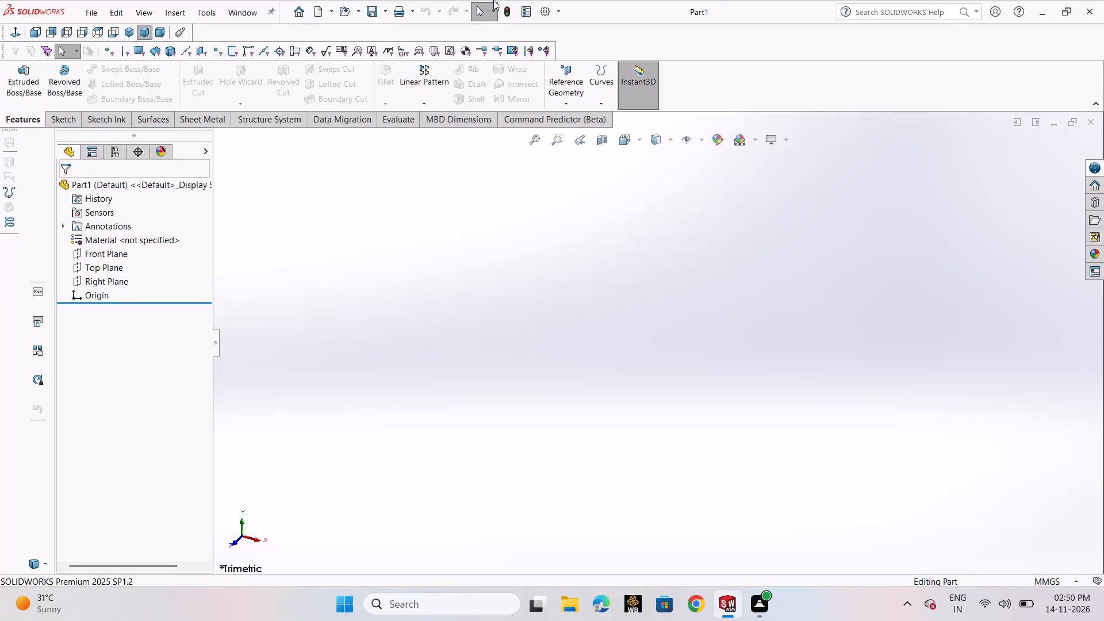
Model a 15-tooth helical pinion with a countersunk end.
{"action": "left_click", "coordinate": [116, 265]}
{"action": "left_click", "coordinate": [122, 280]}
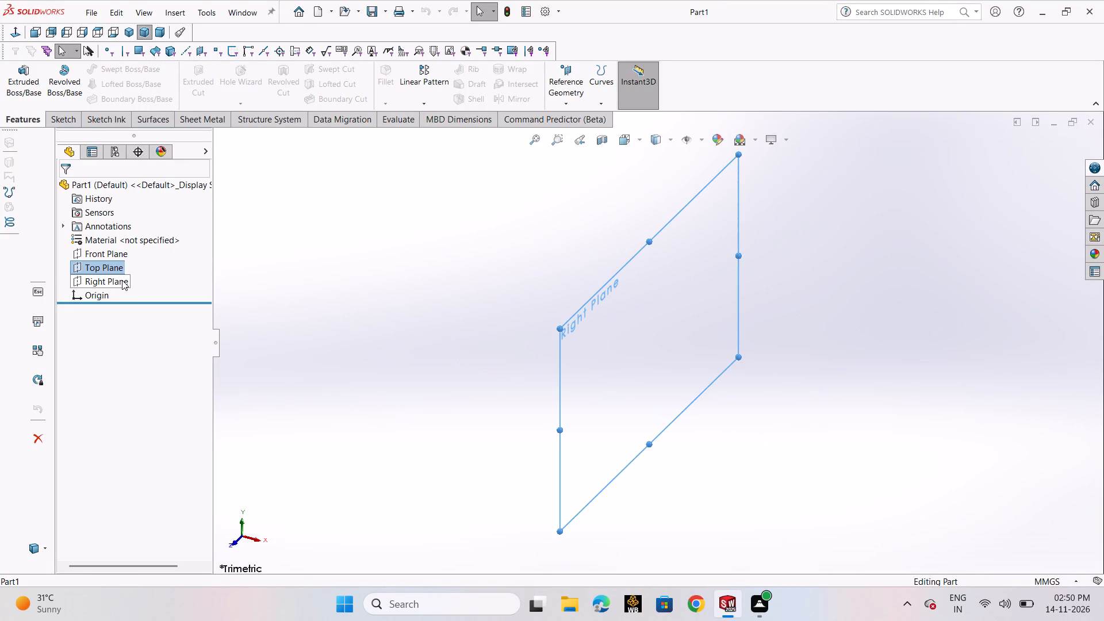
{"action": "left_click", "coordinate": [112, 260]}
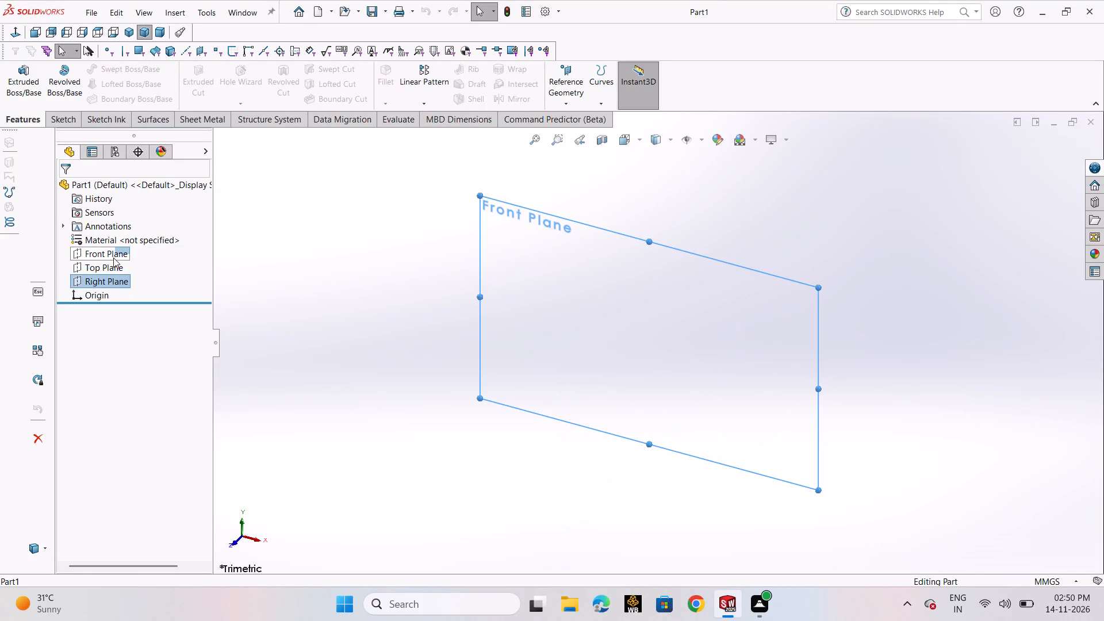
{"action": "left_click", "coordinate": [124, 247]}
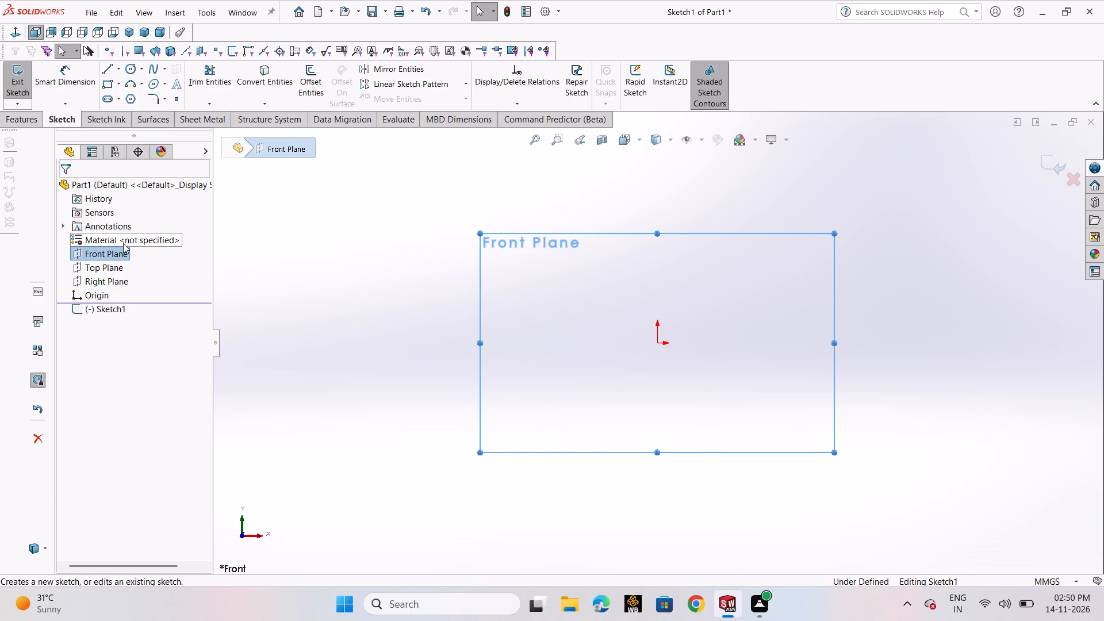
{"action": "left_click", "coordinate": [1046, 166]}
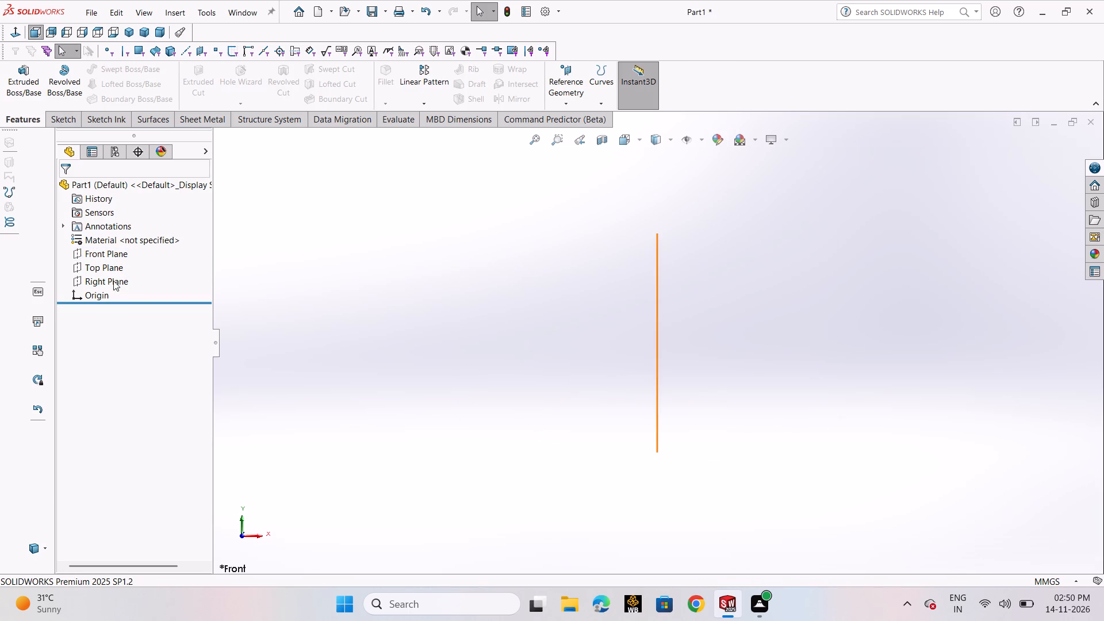
Sketch a closed stepped line profile on the Top Plane from the origin, about 120 mm long, with a raised middle edge about 103 mm long.
{"action": "left_click", "coordinate": [101, 265]}
{"action": "left_click", "coordinate": [113, 243]}
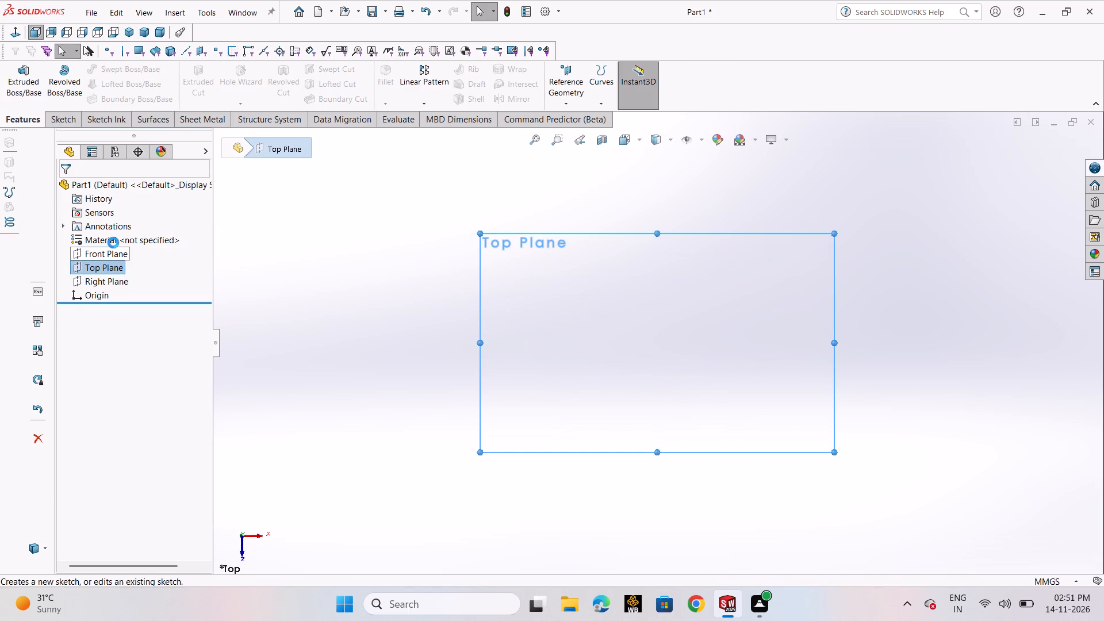
{"action": "left_click", "coordinate": [105, 71]}
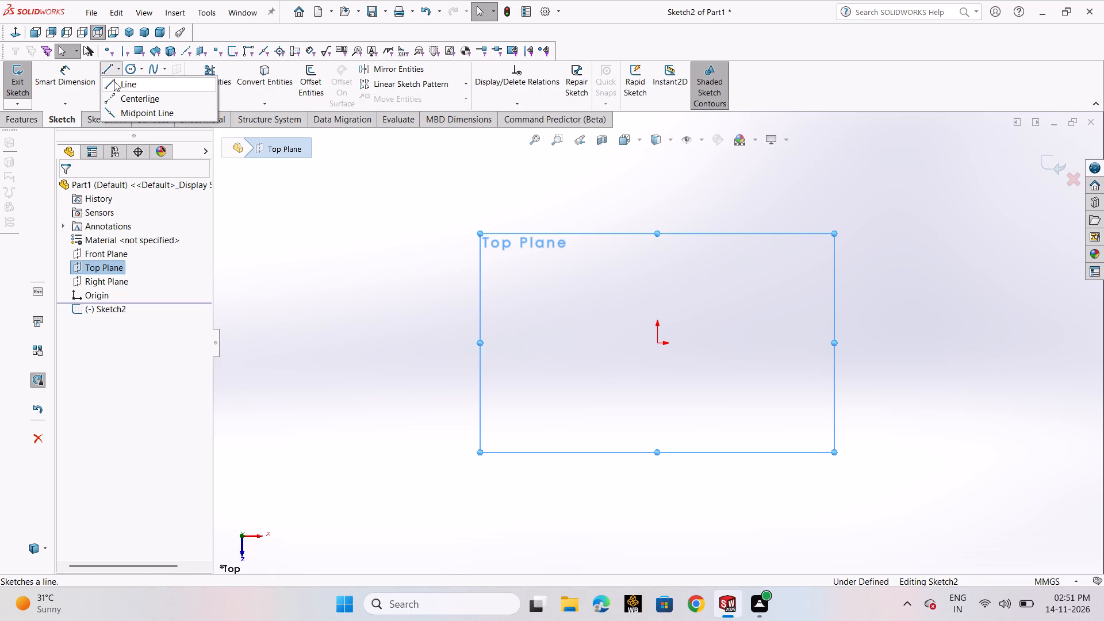
{"action": "left_click", "coordinate": [116, 83]}
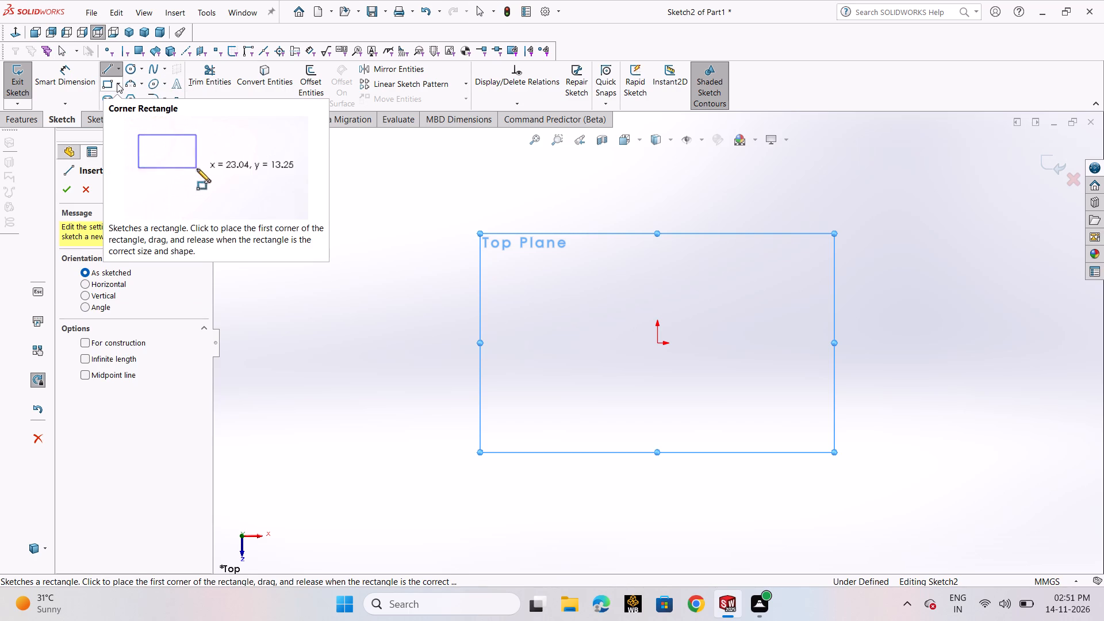
{"action": "left_click", "coordinate": [654, 344]}
{"action": "left_click", "coordinate": [659, 297]}
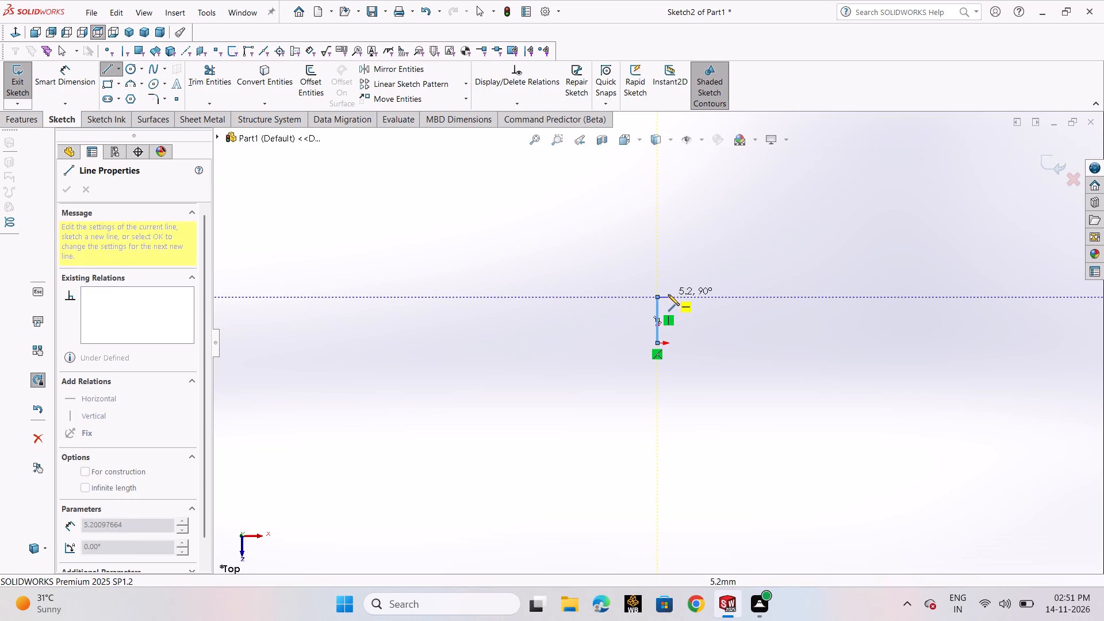
{"action": "left_click", "coordinate": [668, 296]}
{"action": "left_click", "coordinate": [669, 278]}
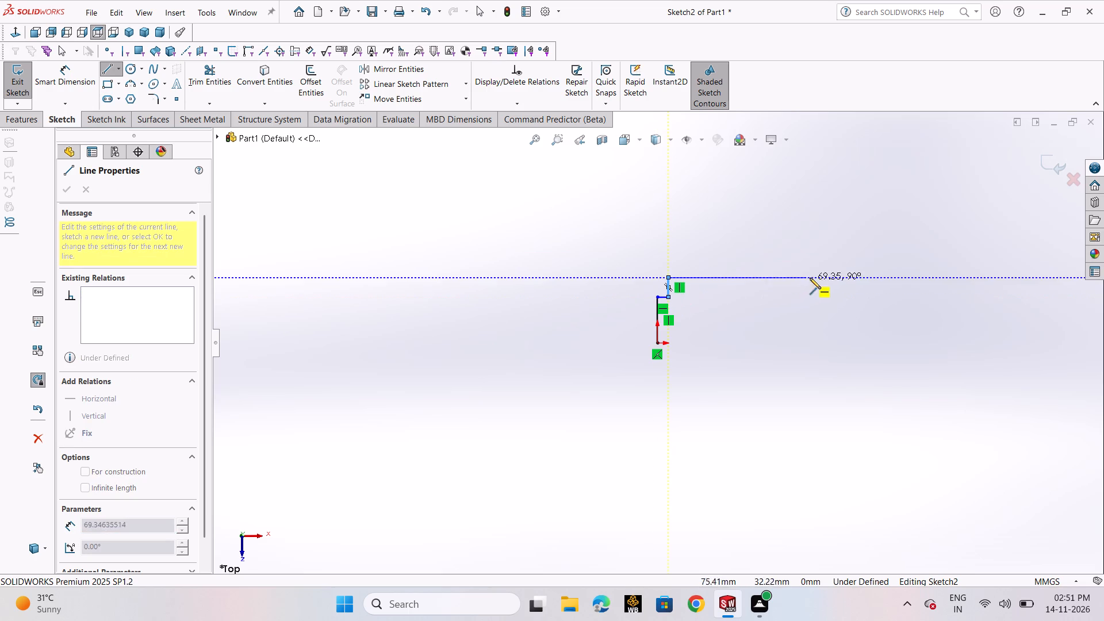
{"action": "left_click", "coordinate": [874, 275]}
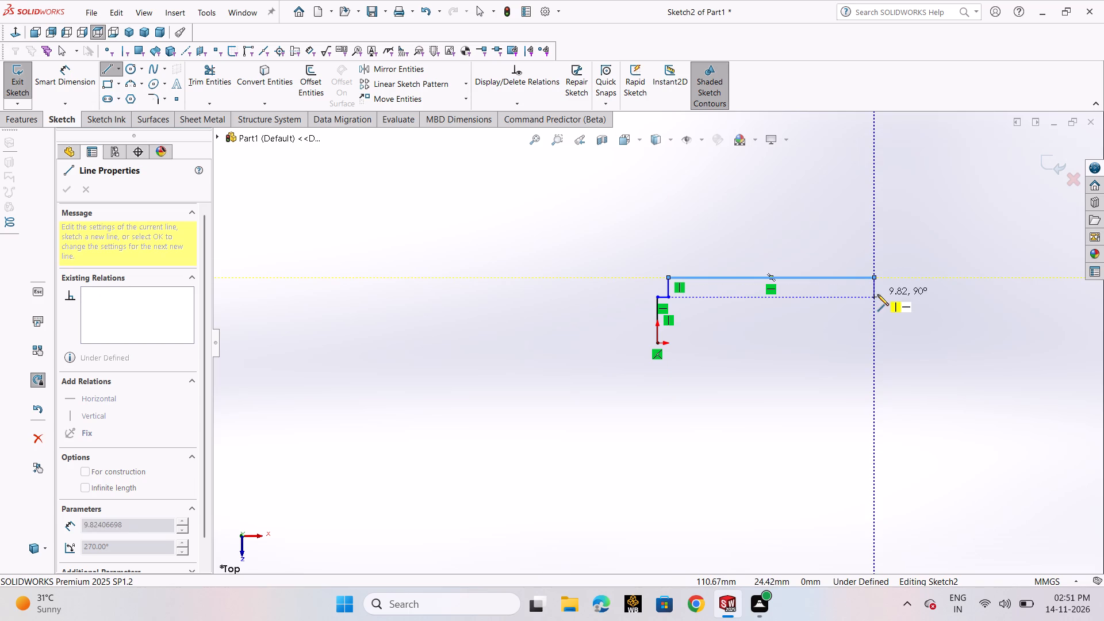
{"action": "left_click", "coordinate": [877, 294]}
{"action": "left_click", "coordinate": [896, 298]}
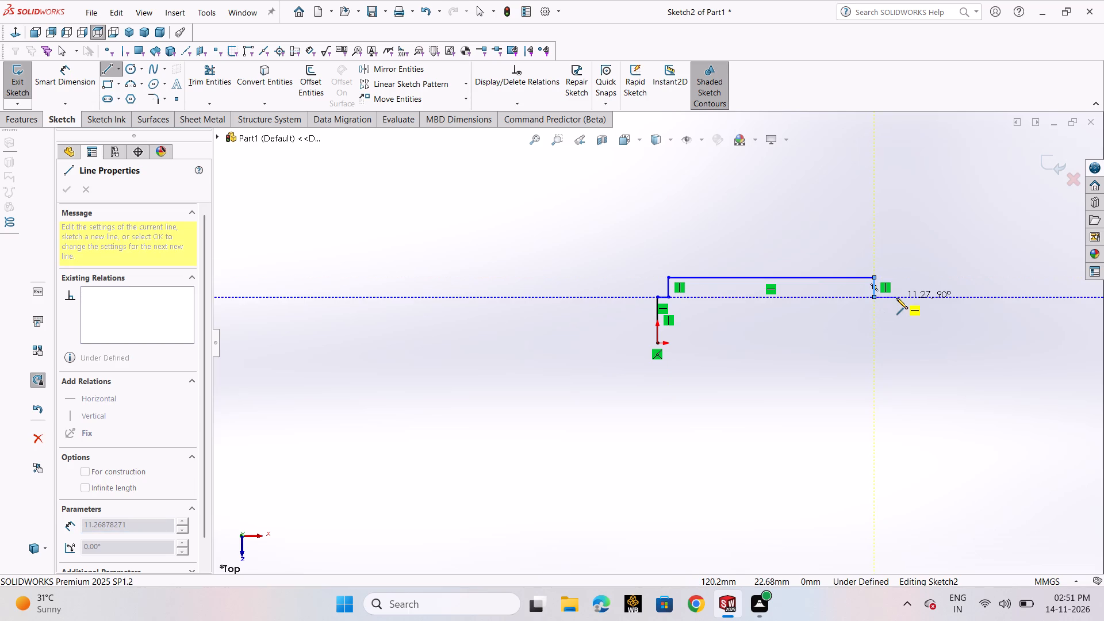
{"action": "left_click", "coordinate": [896, 340]}
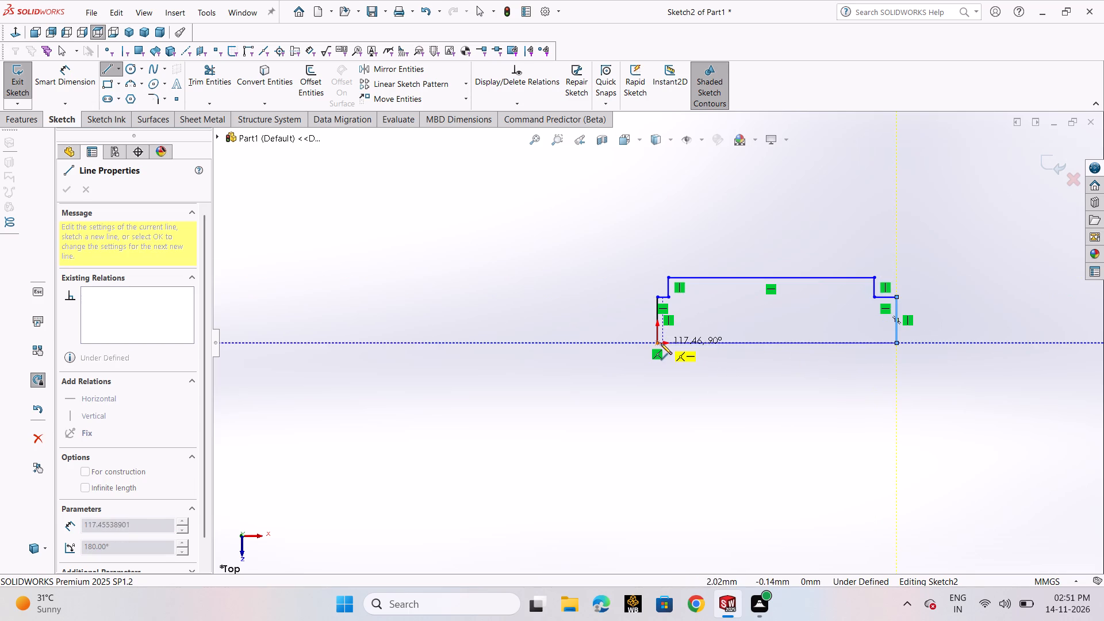
{"action": "left_click", "coordinate": [655, 343]}
{"action": "right_click", "coordinate": [655, 343]}
{"action": "left_click", "coordinate": [676, 350]}
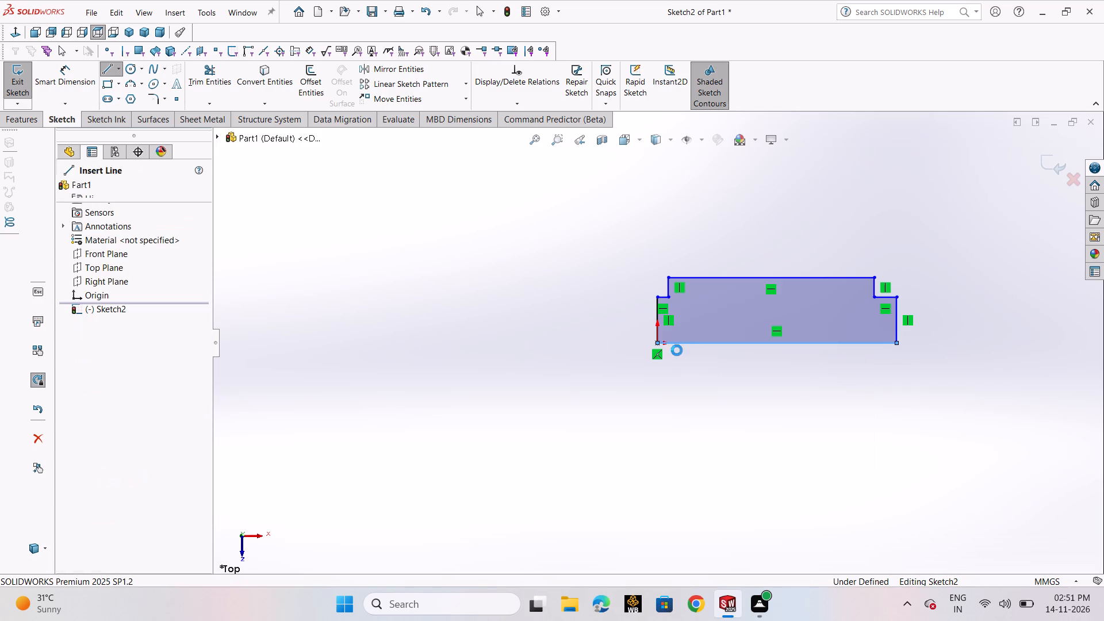
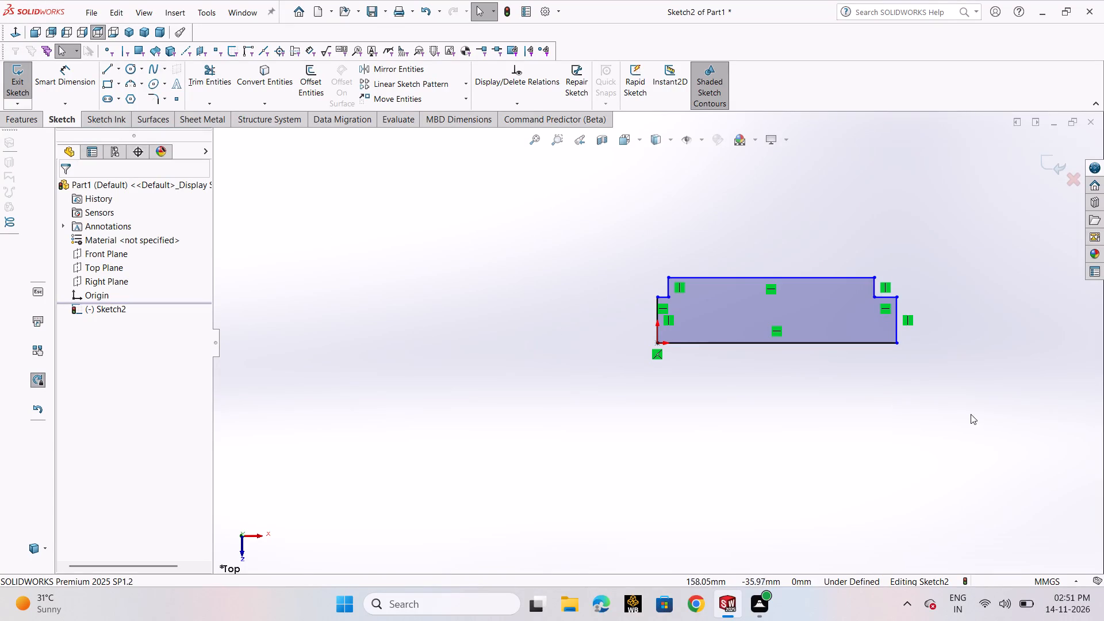
Delete the profile's raised top edge and the three lines forming the stepped side away from the origin.
{"action": "left_click_drag", "start_coordinate": [956, 369], "coordinate": [874, 279]}
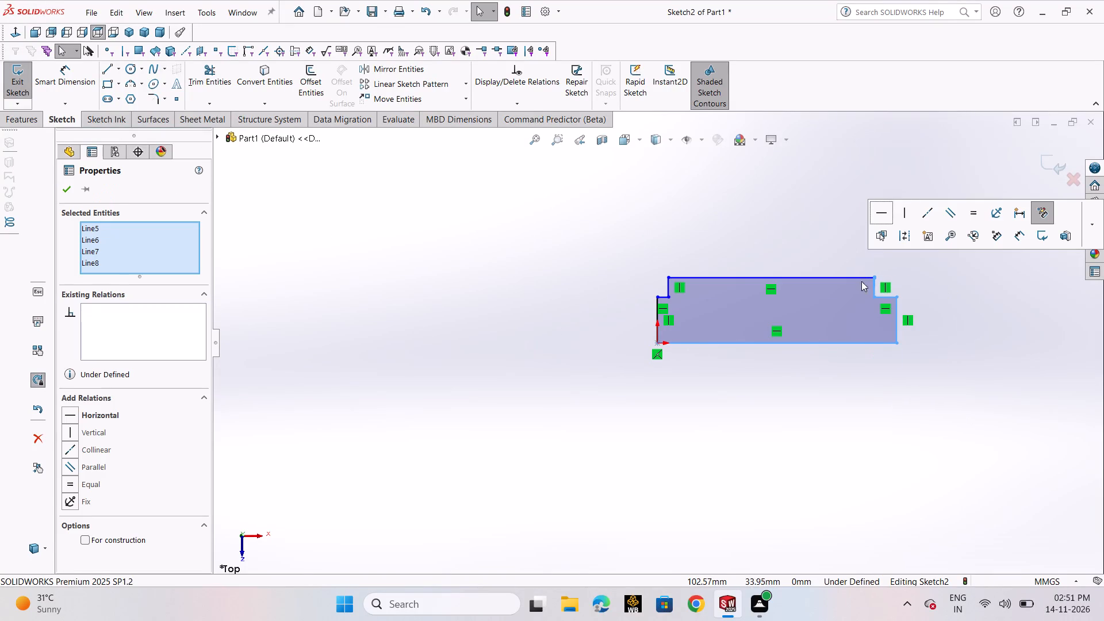
{"action": "left_click", "coordinate": [917, 387]}
{"action": "left_click_drag", "start_coordinate": [937, 300], "coordinate": [853, 262]}
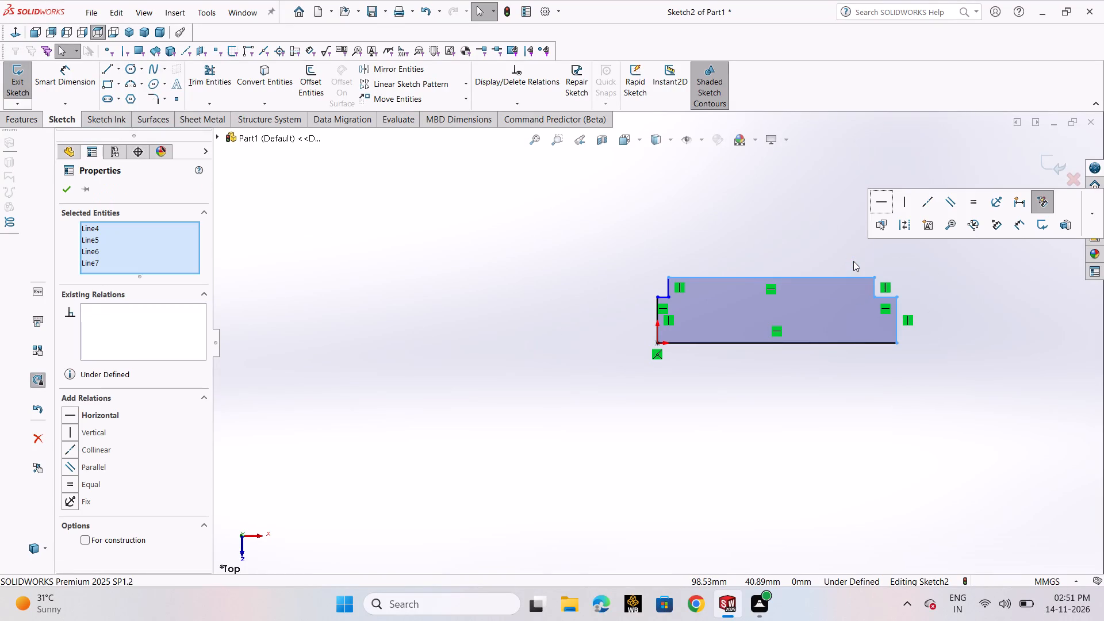
{"action": "key", "text": "Delete"}
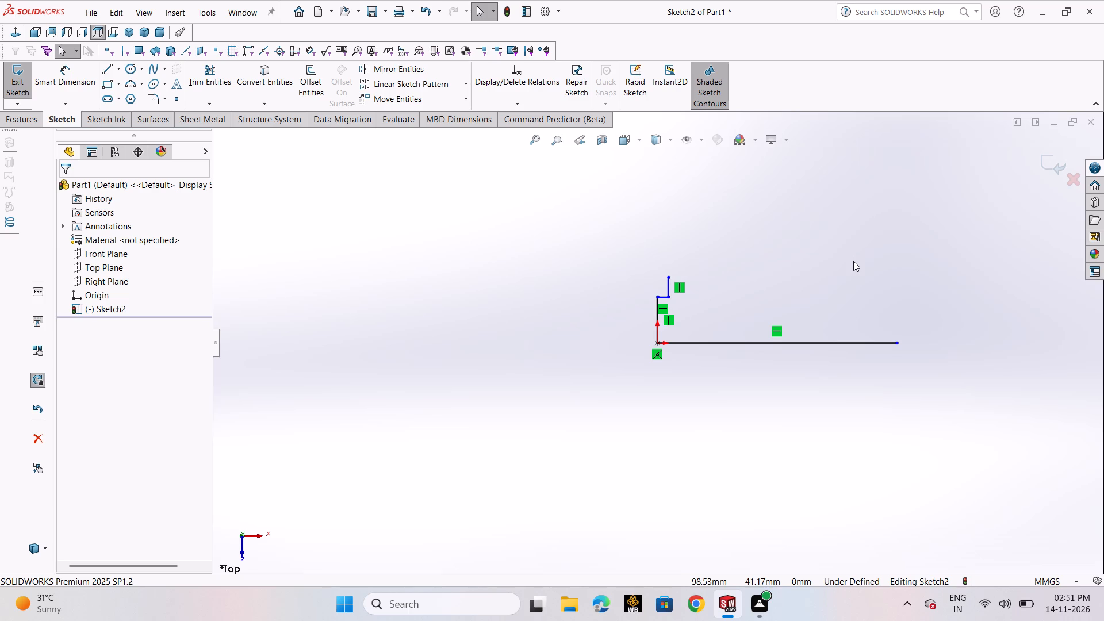
Close the profile with a horizontal top line about 115 mm long and a vertical line about 33 mm down to the base line's end.
{"action": "left_click", "coordinate": [103, 72]}
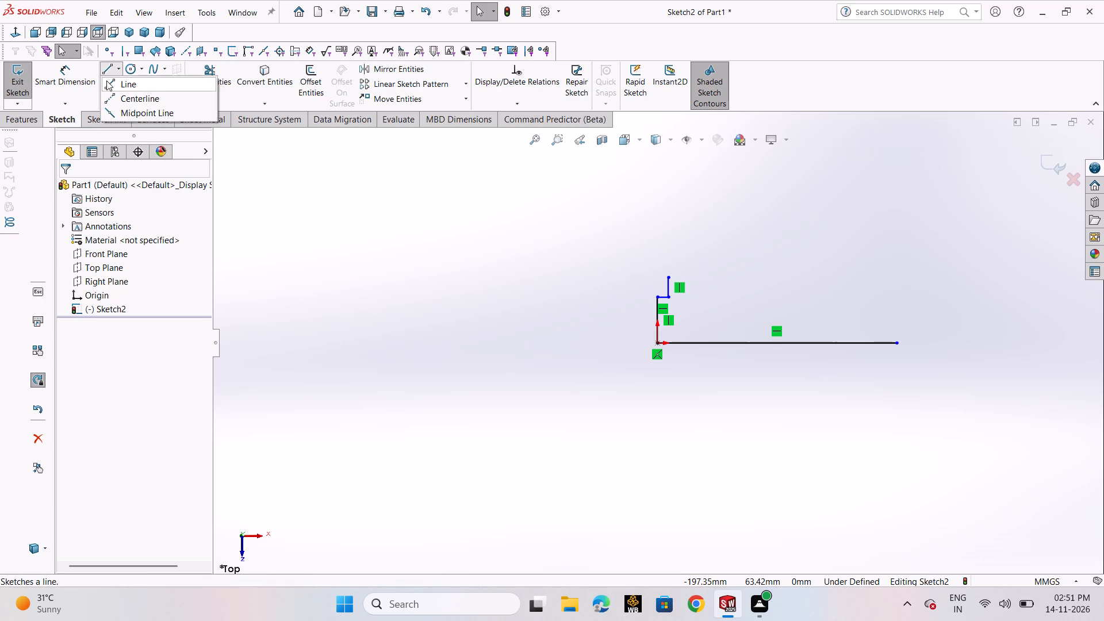
{"action": "left_click", "coordinate": [106, 80]}
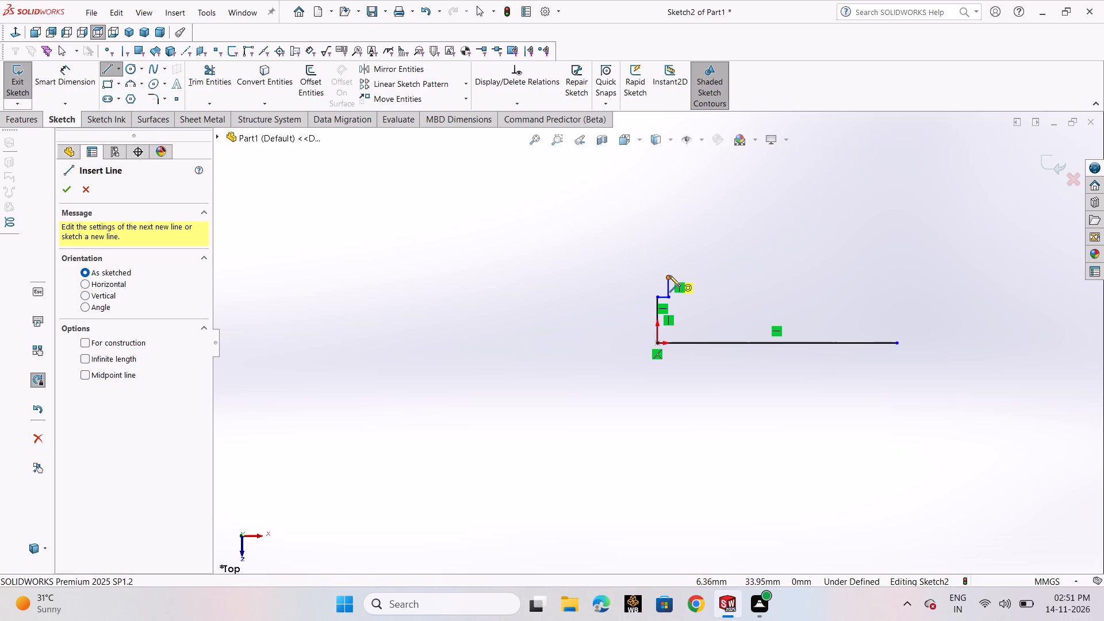
{"action": "left_click", "coordinate": [669, 275]}
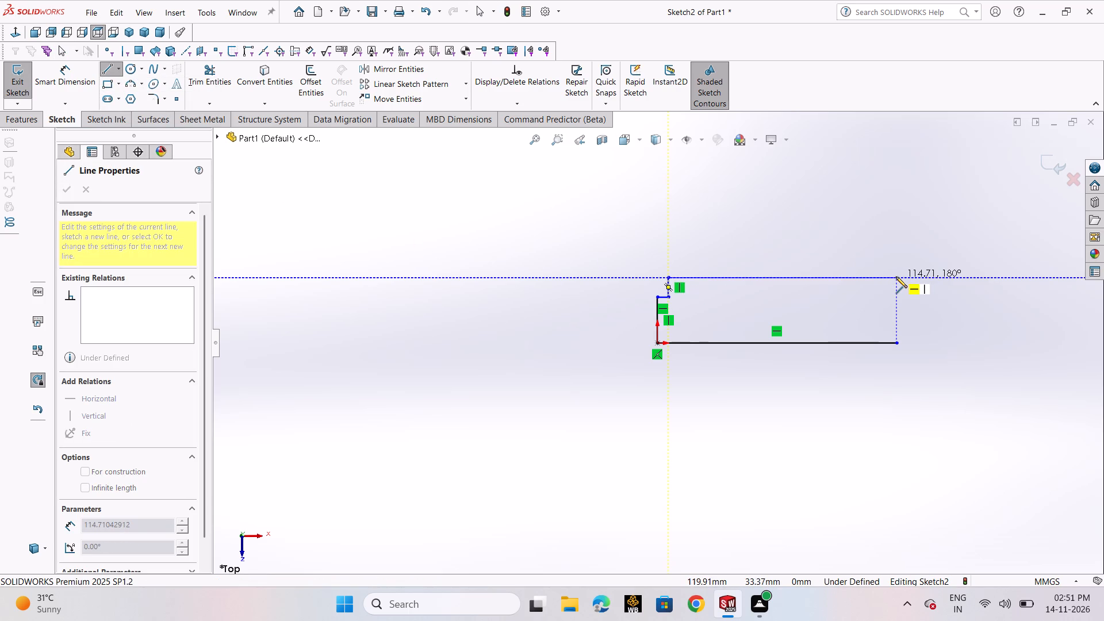
{"action": "left_click", "coordinate": [896, 277]}
{"action": "left_click", "coordinate": [896, 344]}
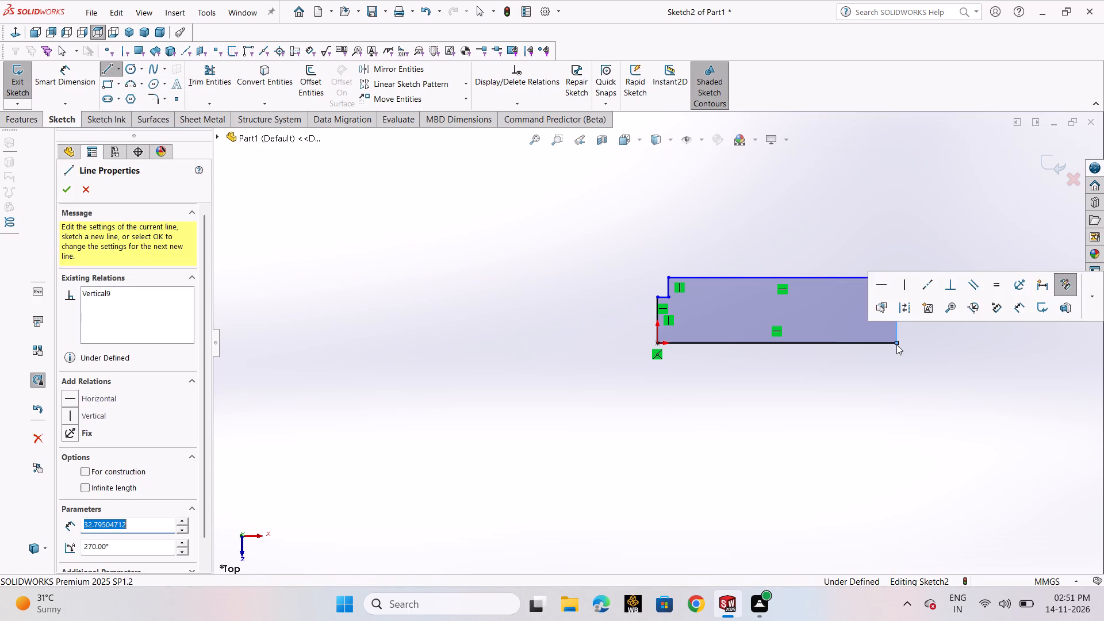
{"action": "right_click", "coordinate": [896, 344]}
{"action": "left_click", "coordinate": [909, 352]}
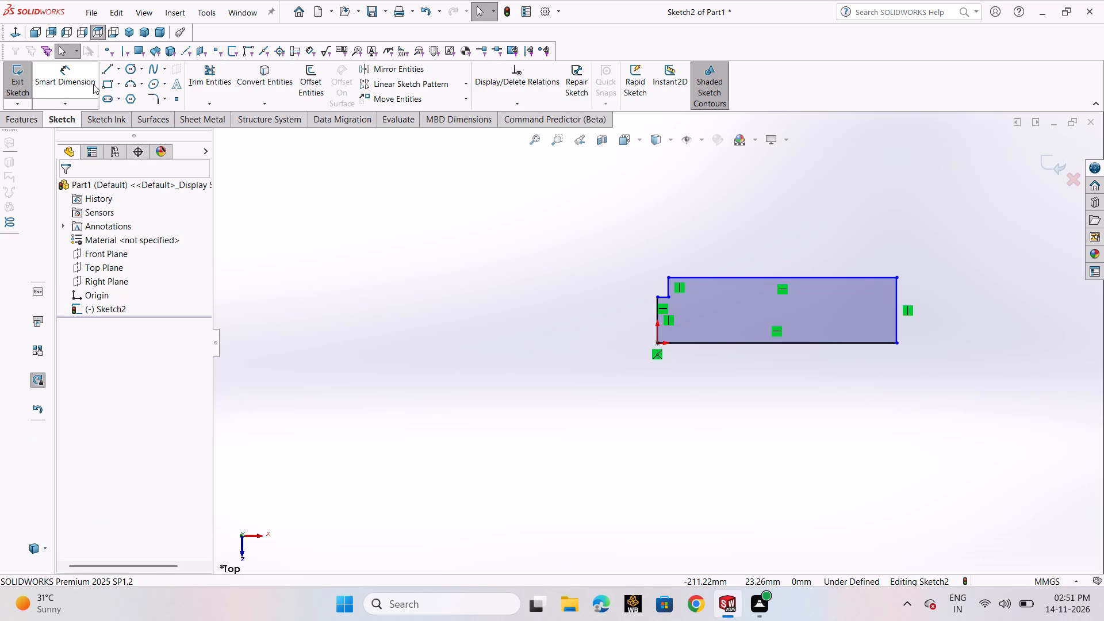
Dimension the horizontal distance between the two vertical lines of the step near the origin as 1 mm.
{"action": "left_click", "coordinate": [81, 82]}
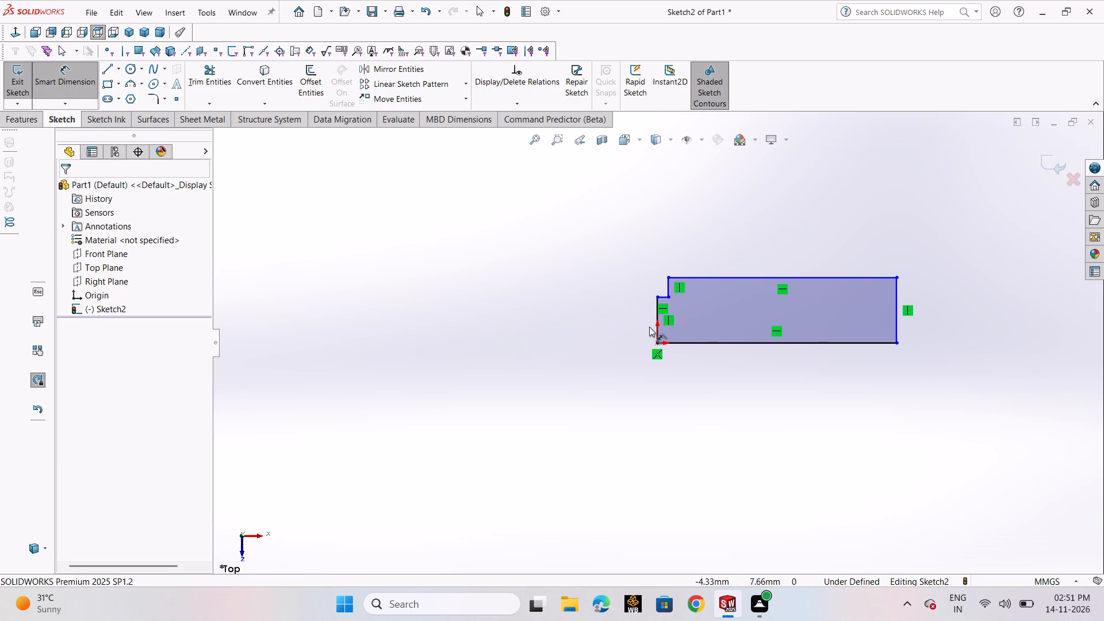
{"action": "left_click", "coordinate": [657, 314]}
{"action": "left_click", "coordinate": [669, 285]}
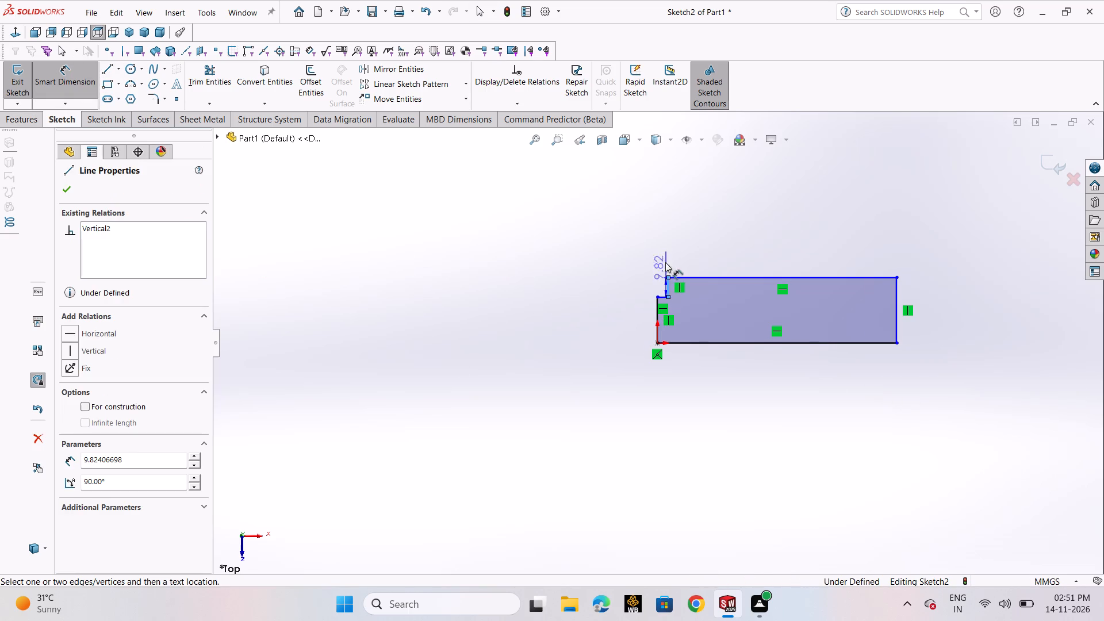
{"action": "left_click", "coordinate": [655, 310]}
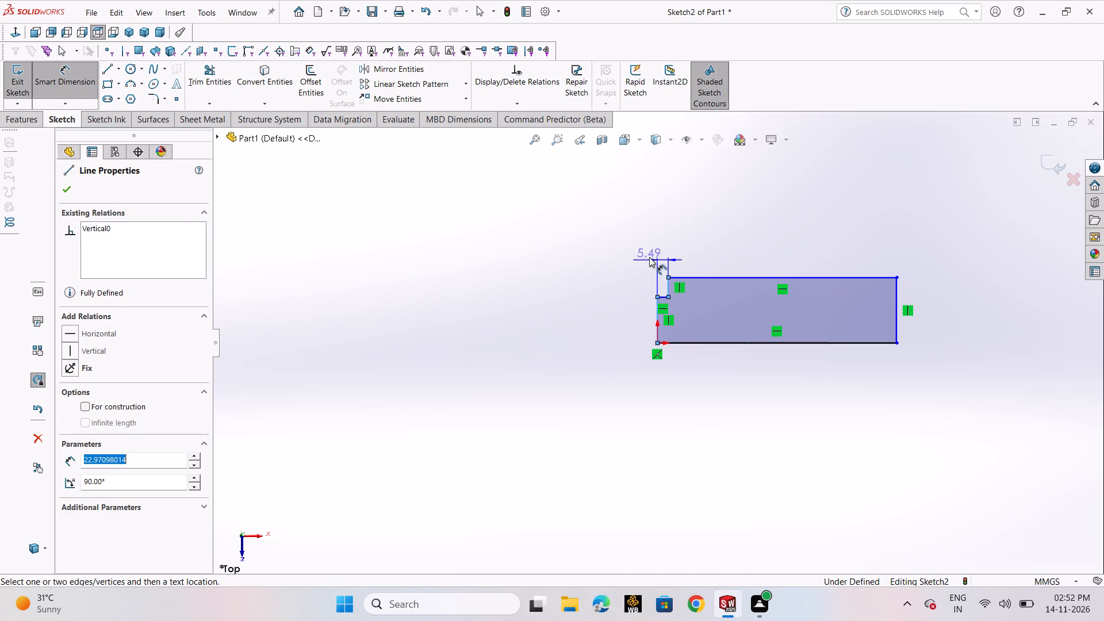
{"action": "left_click", "coordinate": [650, 242]}
{"action": "key", "text": "1"}
{"action": "key", "text": "Return"}
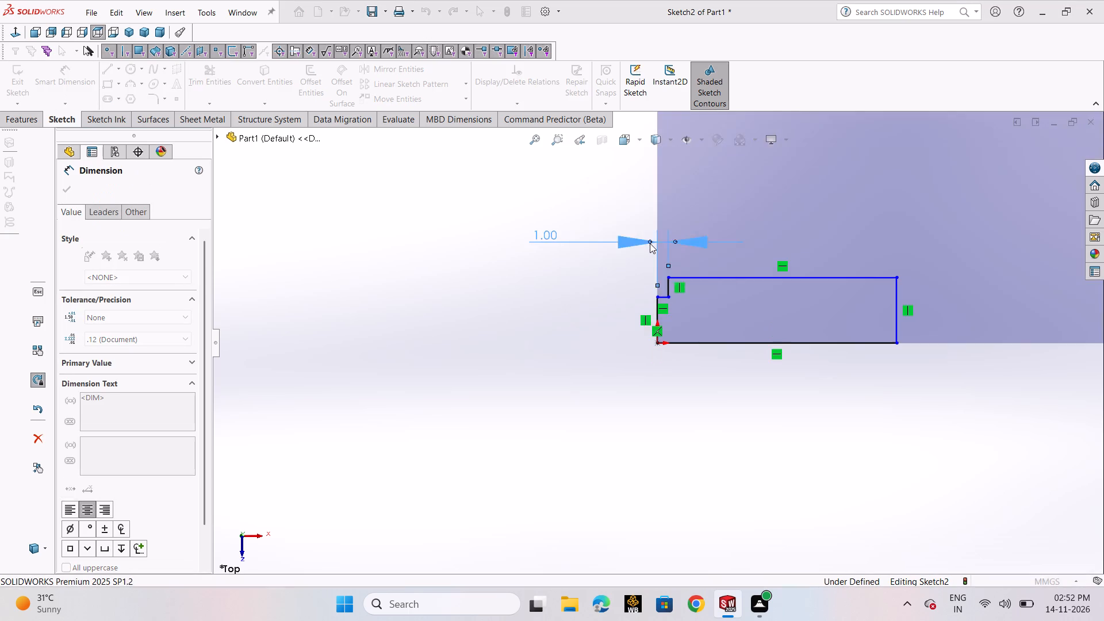
{"action": "double_click", "coordinate": [72, 187]}
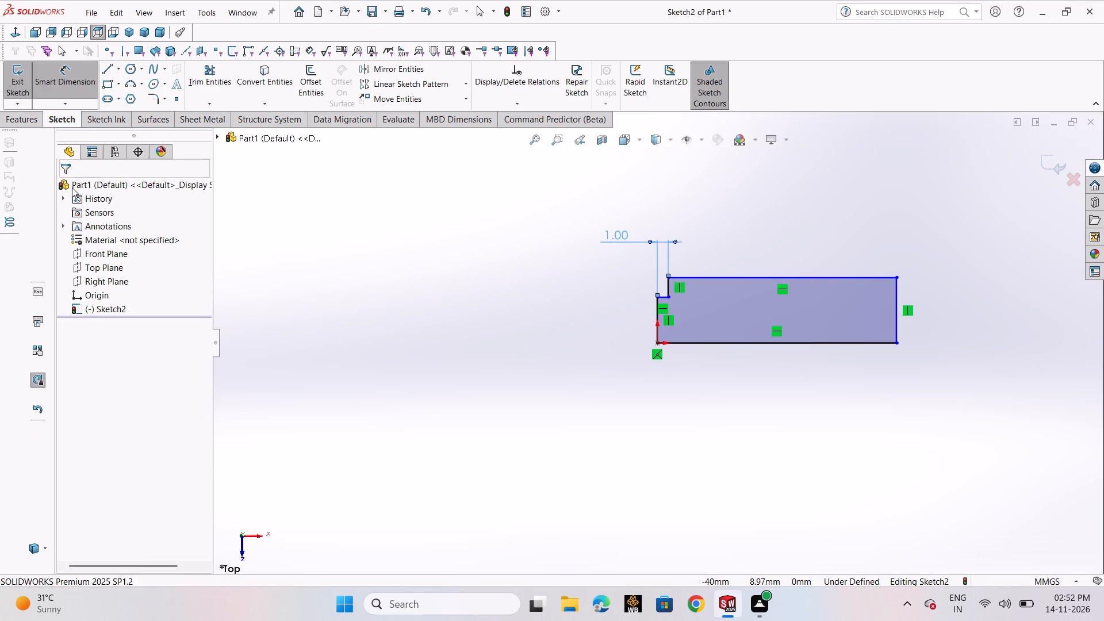
{"action": "left_click", "coordinate": [306, 250]}
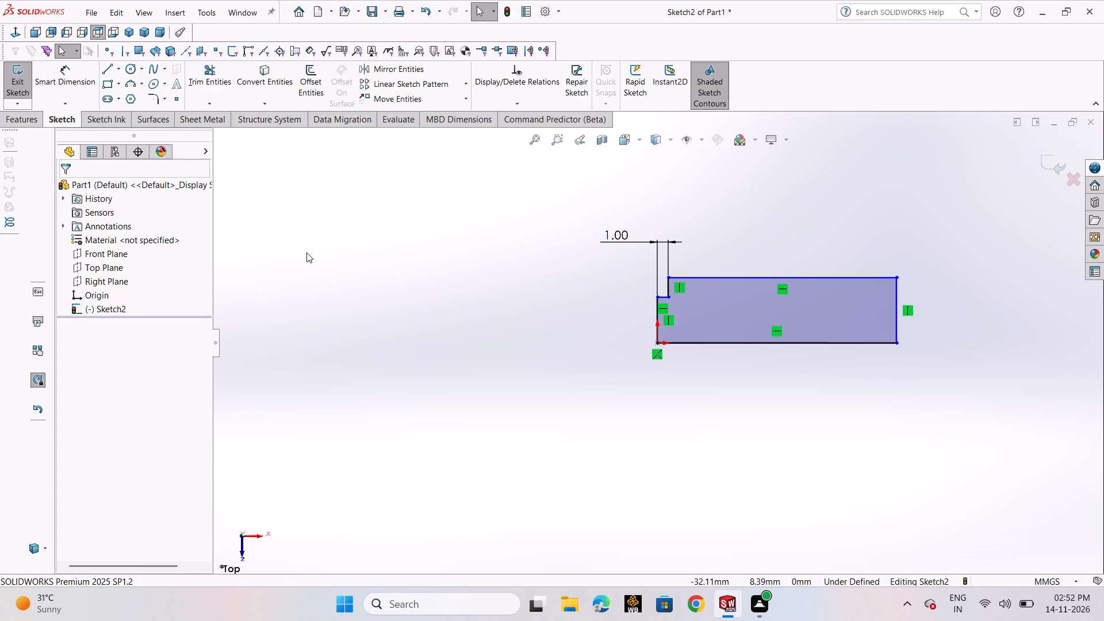
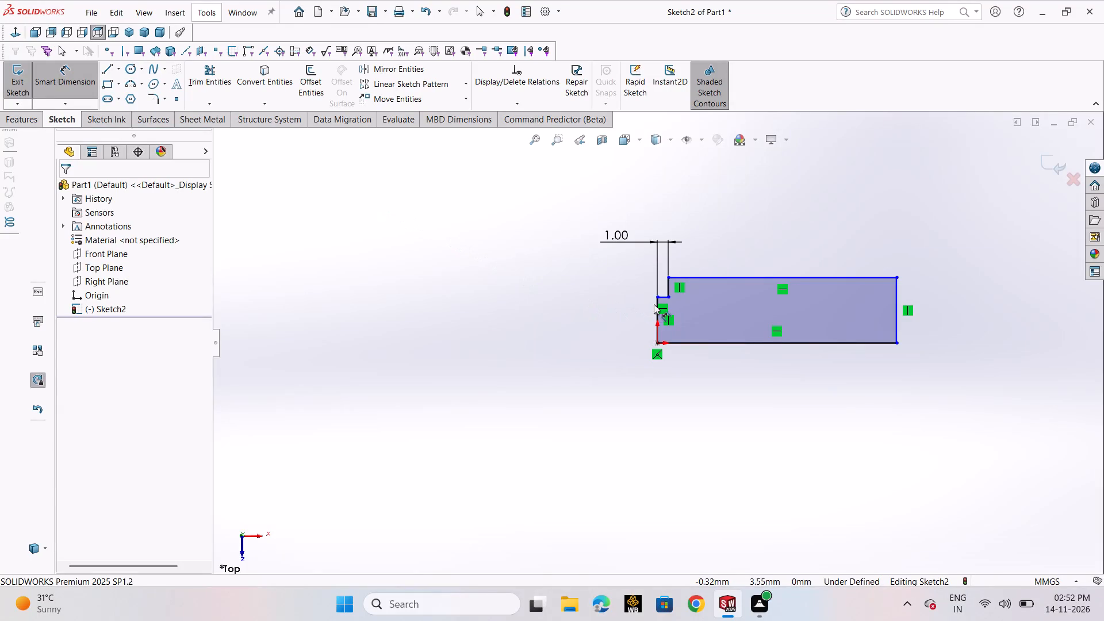
Dimension the horizontal distance between the step's short vertical line at the origin and the profile's far vertical line as 30 mm.
{"action": "left_click", "coordinate": [657, 301]}
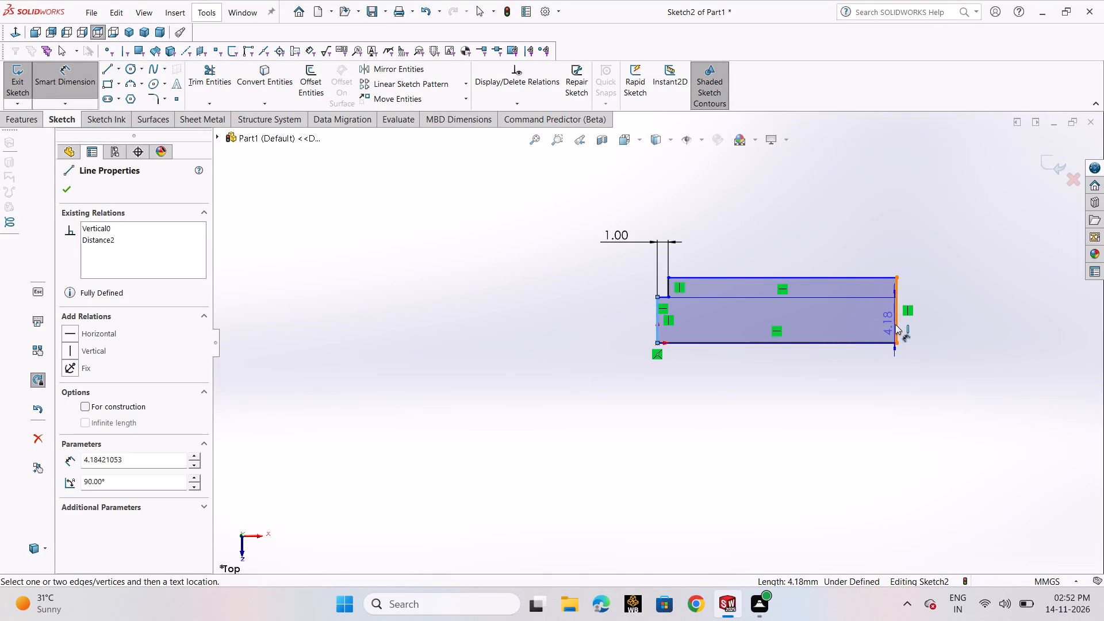
{"action": "left_click", "coordinate": [896, 324]}
{"action": "left_click", "coordinate": [818, 406]}
{"action": "type", "text": "30"}
{"action": "key", "text": "Return"}
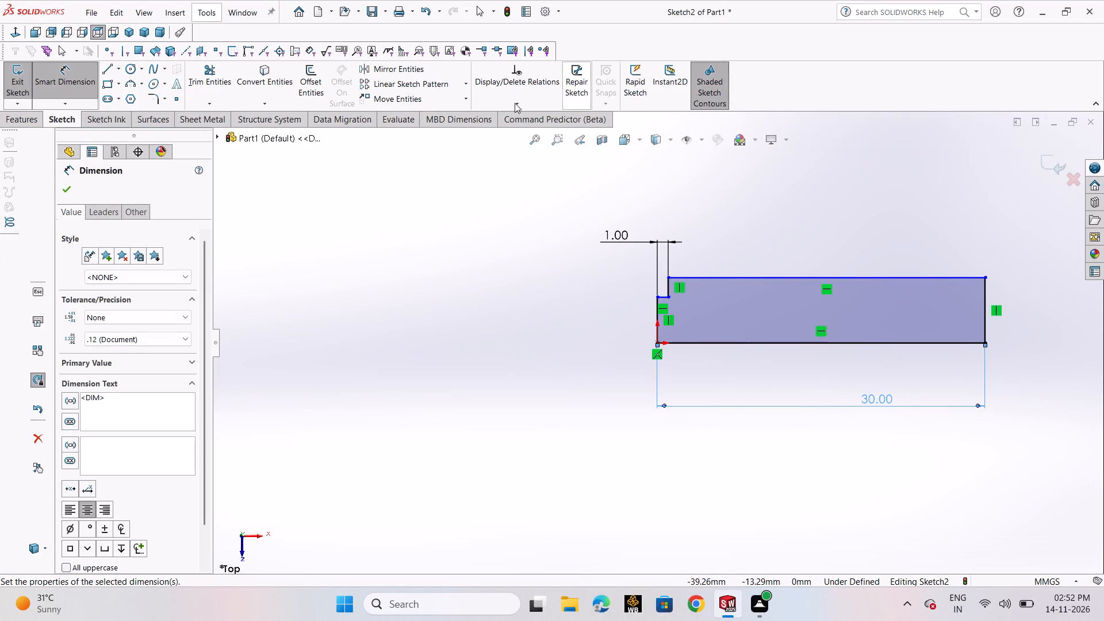
{"action": "left_click", "coordinate": [72, 191]}
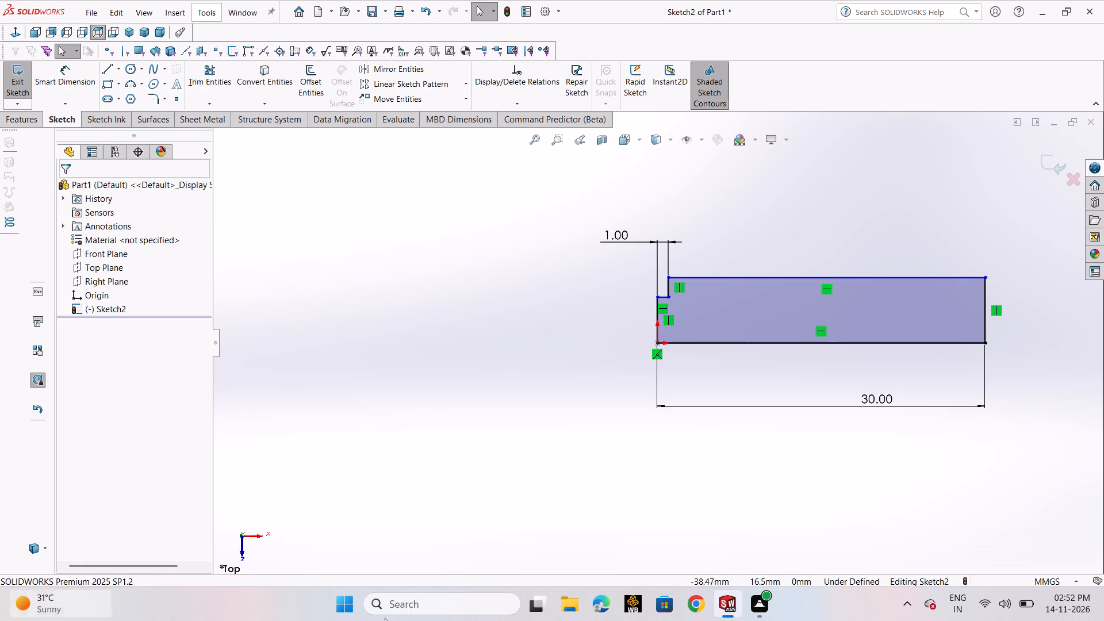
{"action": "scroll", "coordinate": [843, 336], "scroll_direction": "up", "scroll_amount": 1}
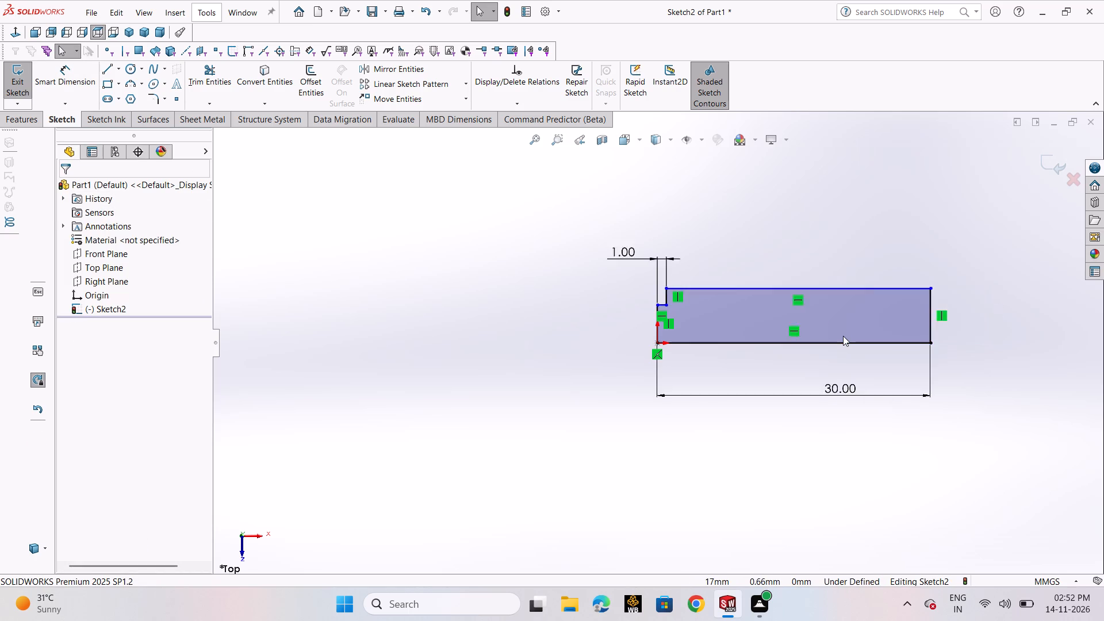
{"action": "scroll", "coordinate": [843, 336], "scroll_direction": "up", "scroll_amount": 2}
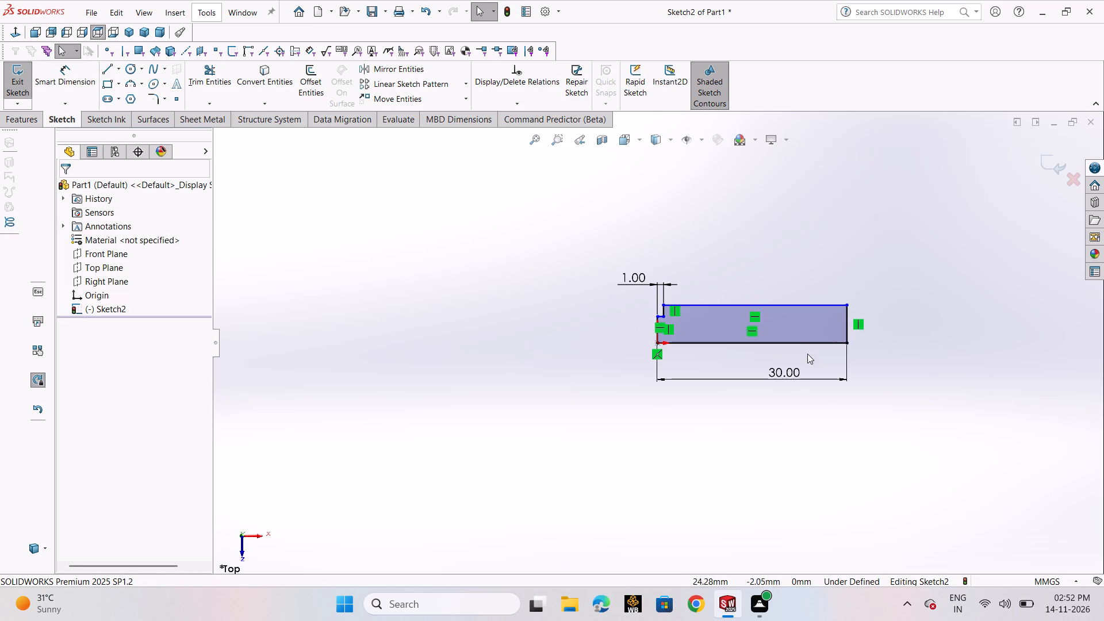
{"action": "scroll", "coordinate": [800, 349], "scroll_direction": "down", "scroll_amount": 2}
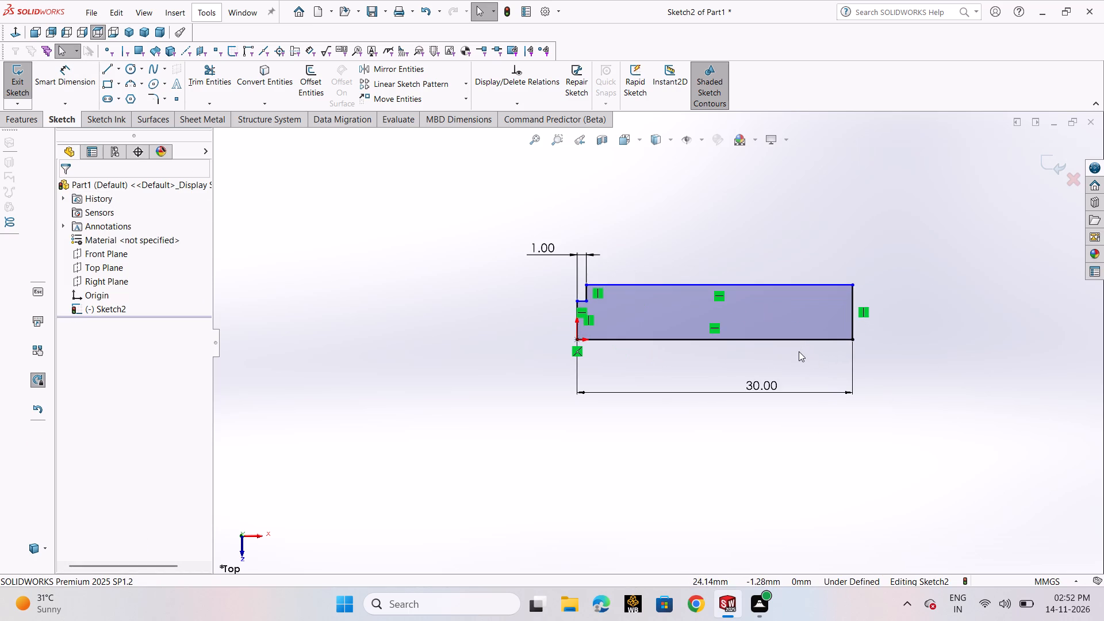
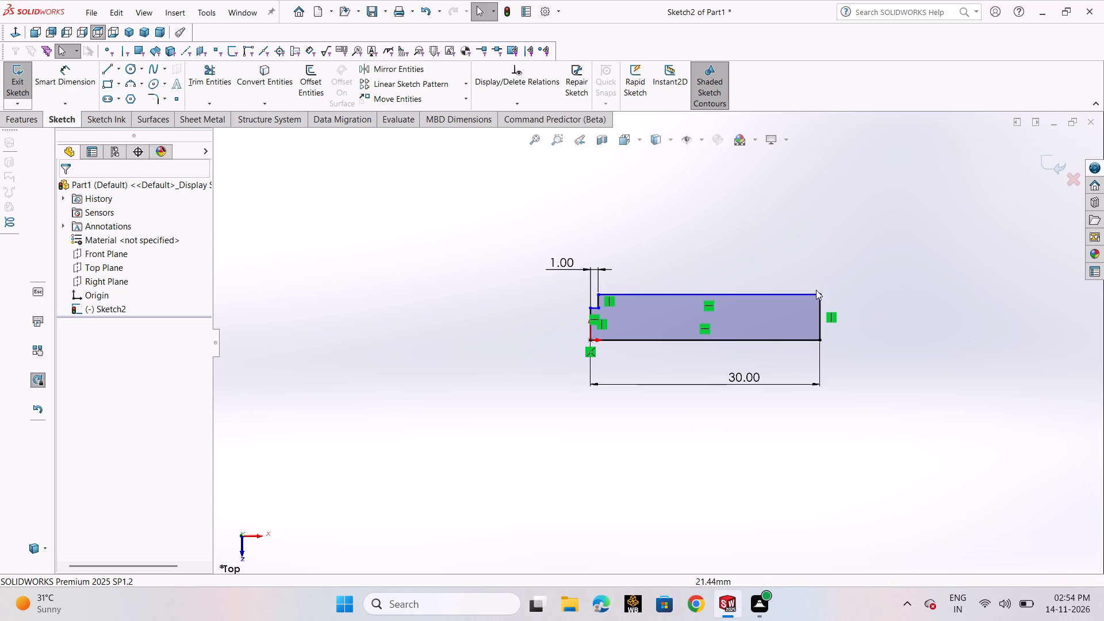
Dimension the length of the short vertical line at the origin as 11 mm.
{"action": "scroll", "coordinate": [592, 338], "scroll_direction": "down", "scroll_amount": 5}
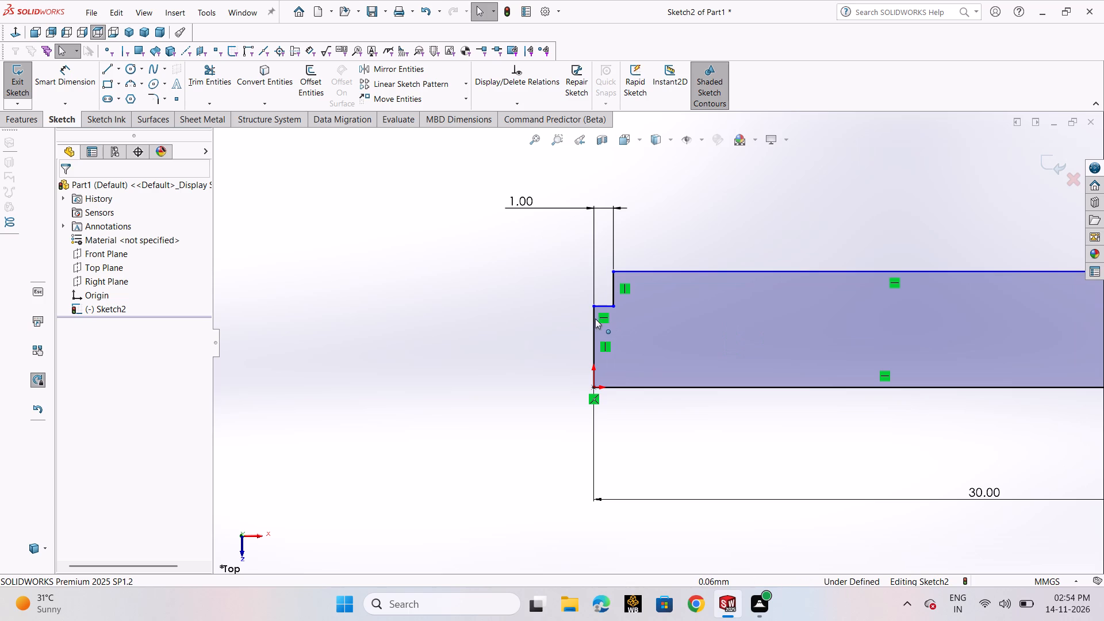
{"action": "left_click", "coordinate": [594, 323]}
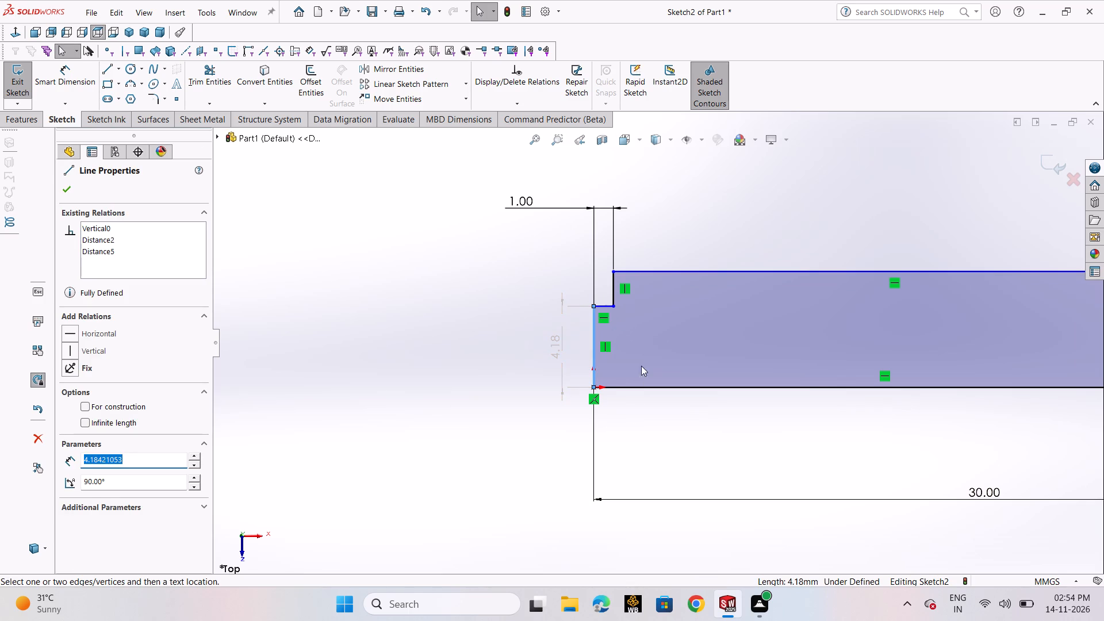
{"action": "double_click", "coordinate": [561, 346]}
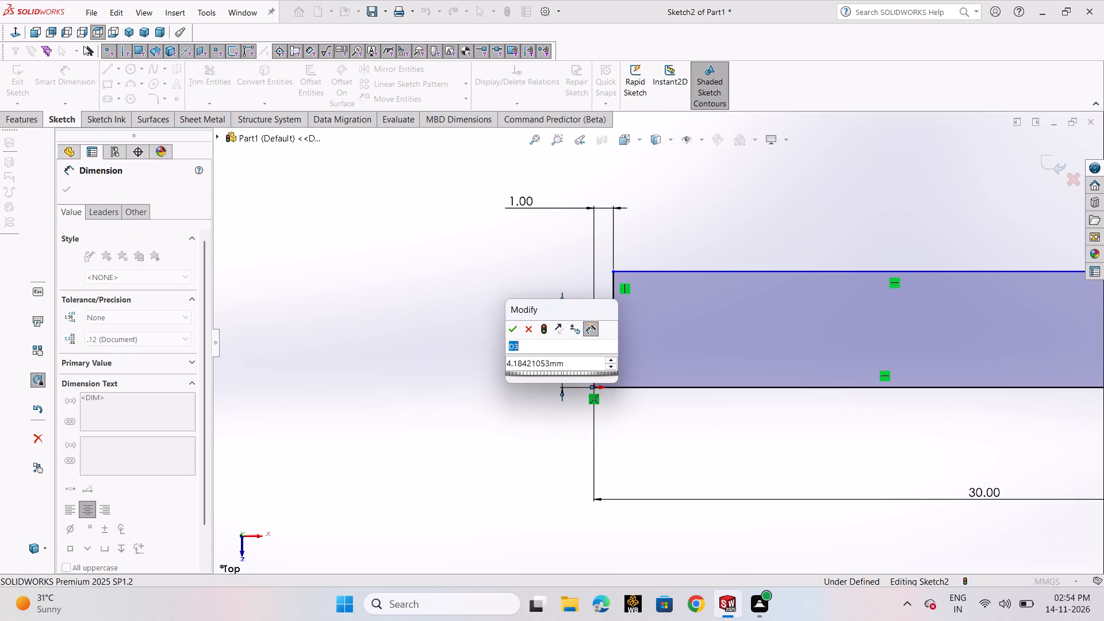
{"action": "left_click", "coordinate": [568, 355]}
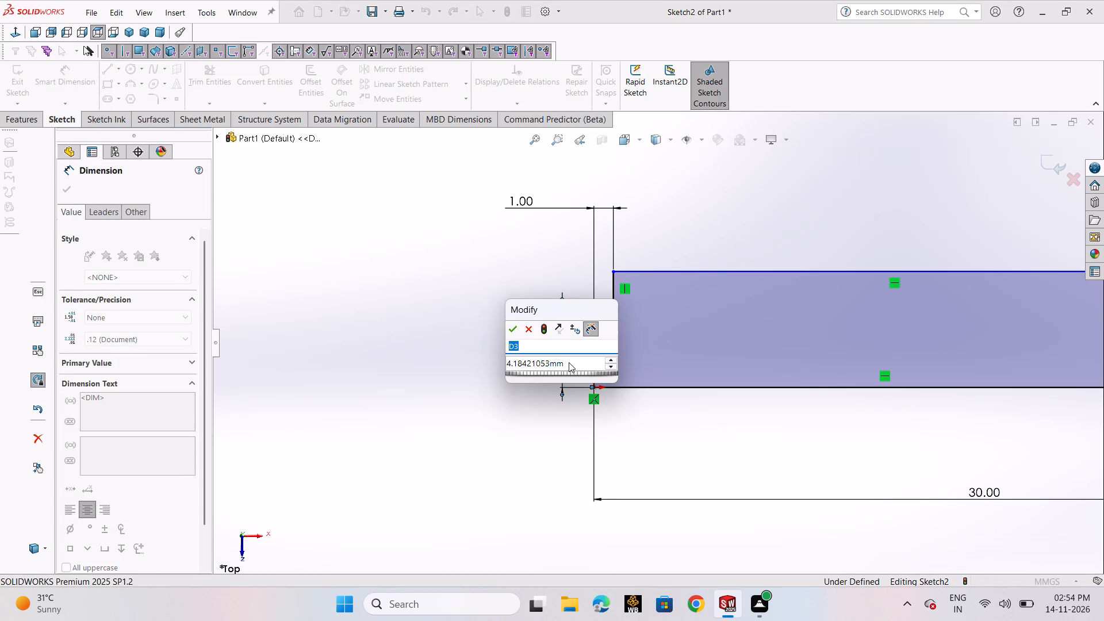
{"action": "double_click", "coordinate": [569, 362]}
{"action": "type", "text": "11"}
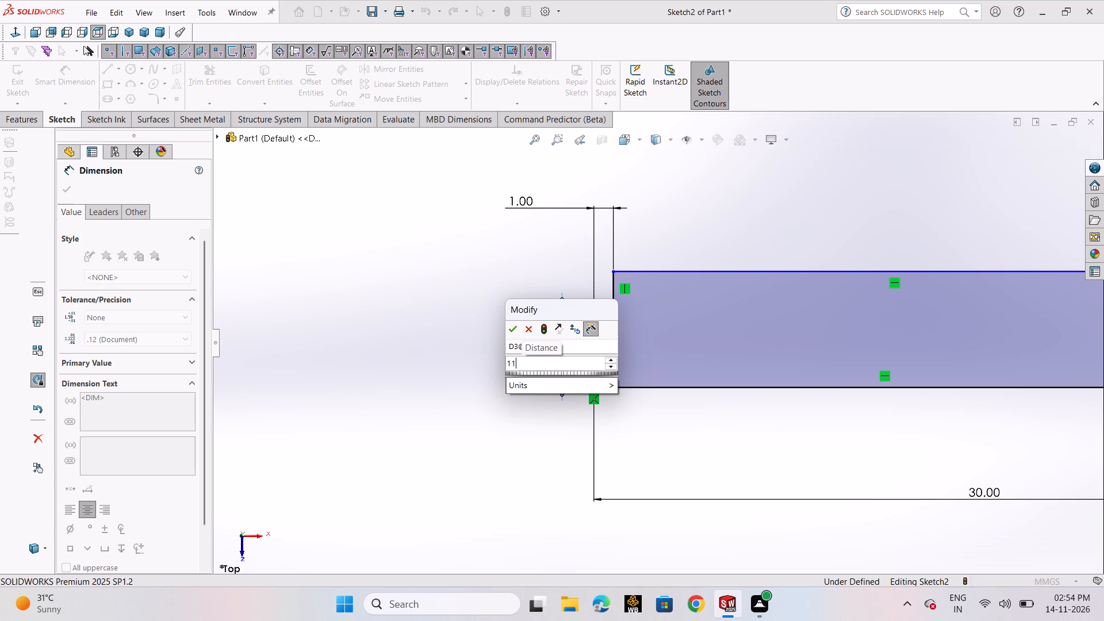
{"action": "key", "text": "Return"}
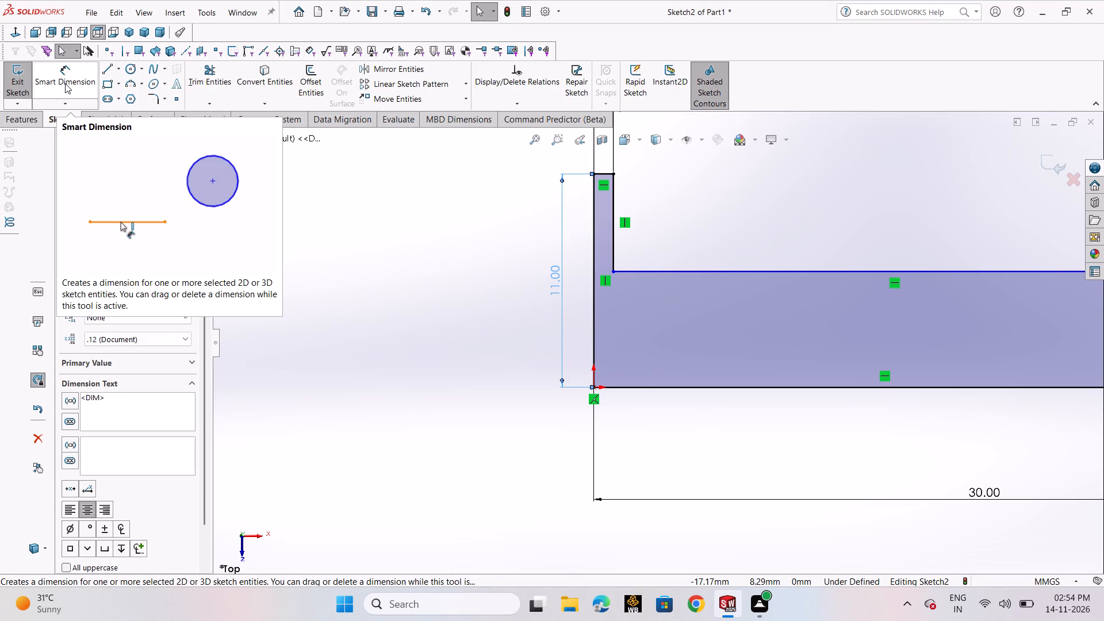
Set the length dimension of the vertical line at the origin to 11/2 mm.
{"action": "double_click", "coordinate": [554, 281]}
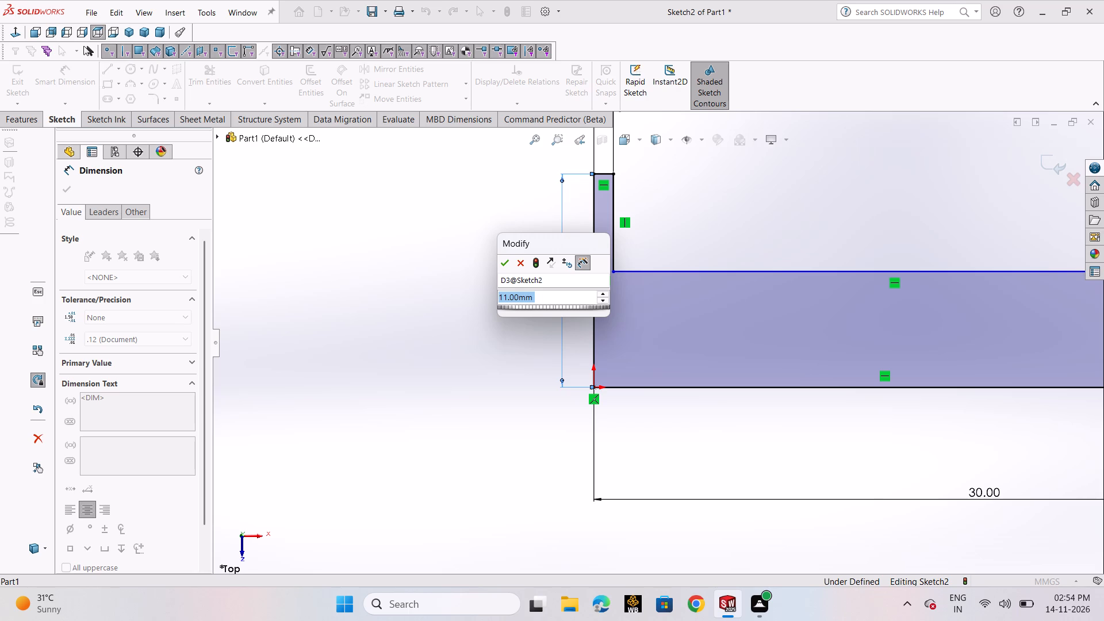
{"action": "type", "text": "11"}
{"action": "type", "text": "/2"}
{"action": "key", "text": "Return"}
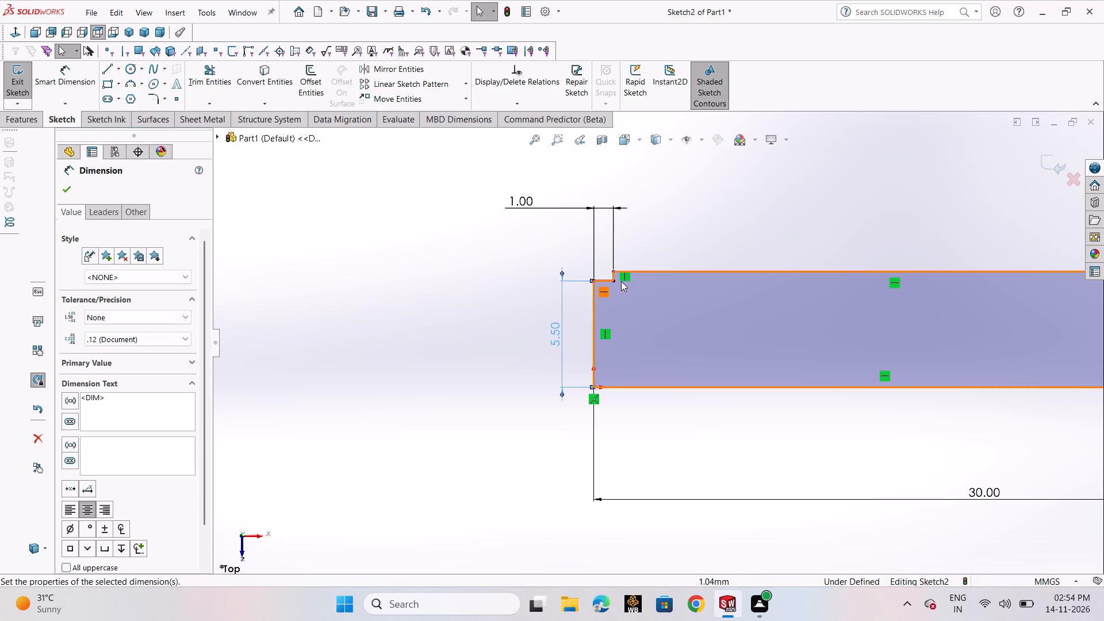
Dimension the vertical distance between the profile's two long horizontal lines as 15/2 mm.
{"action": "left_click", "coordinate": [77, 65]}
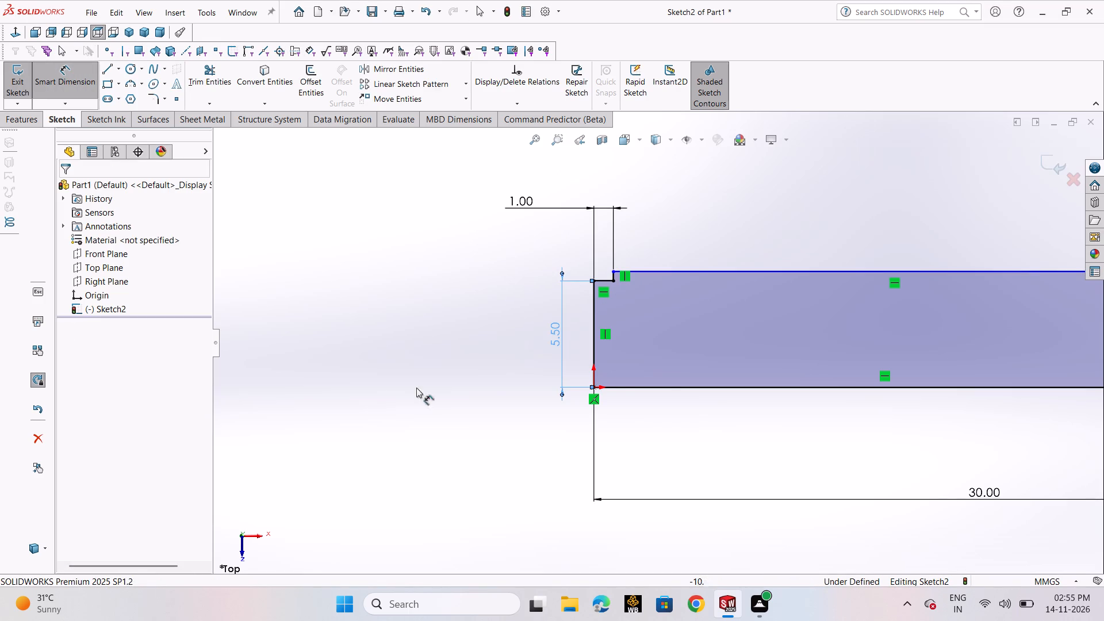
{"action": "left_click", "coordinate": [683, 271]}
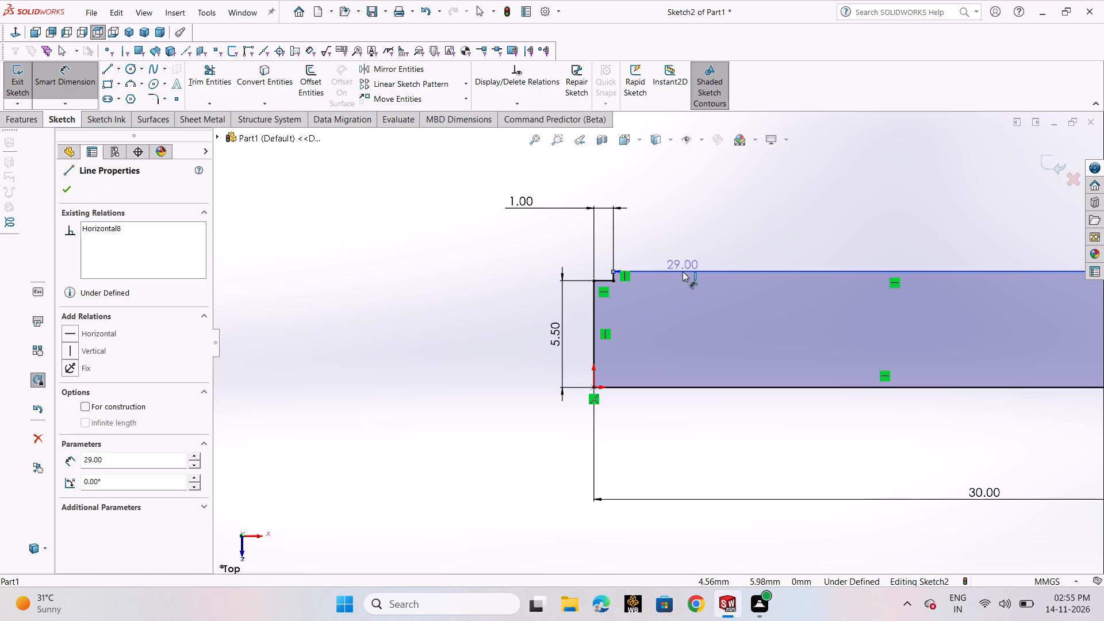
{"action": "left_click", "coordinate": [690, 386]}
{"action": "left_click", "coordinate": [416, 331]}
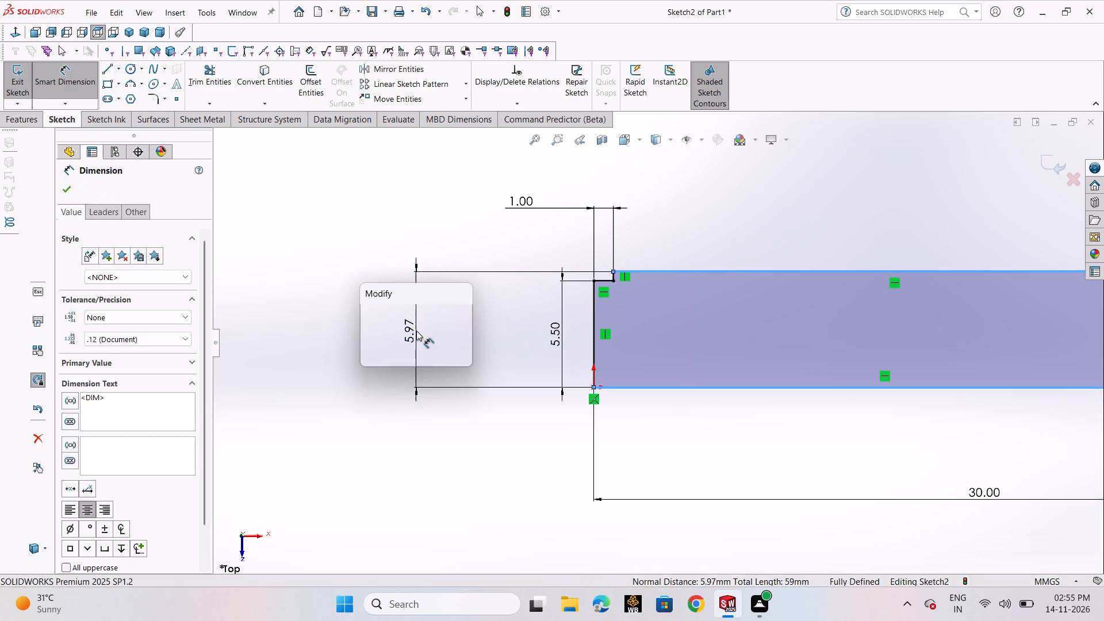
{"action": "type", "text": "15"}
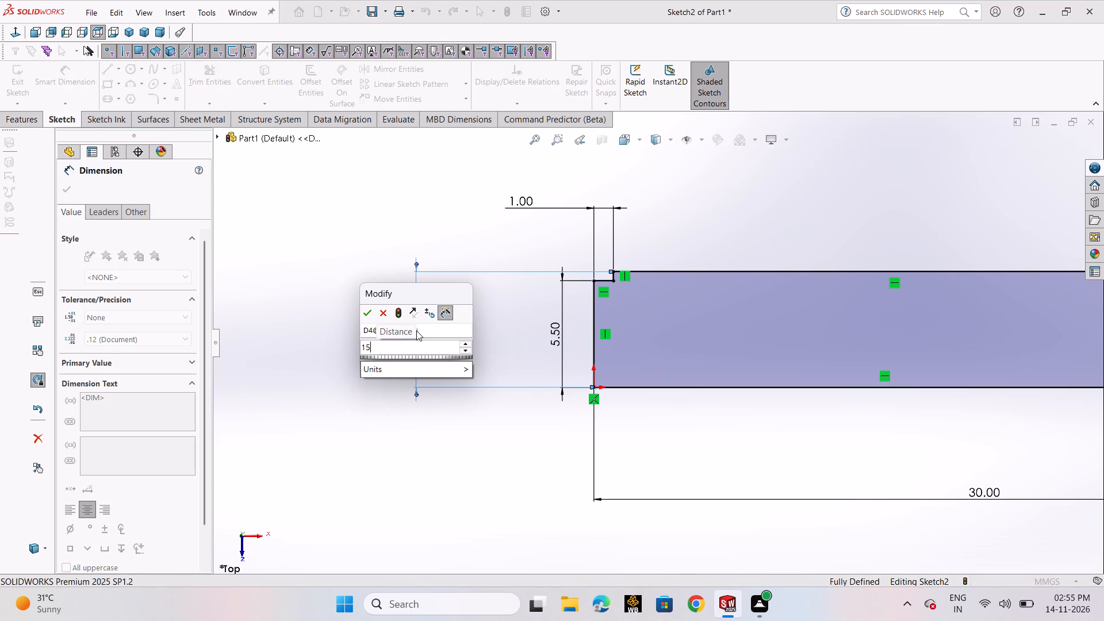
{"action": "type", "text": "/2"}
{"action": "key", "text": "Return"}
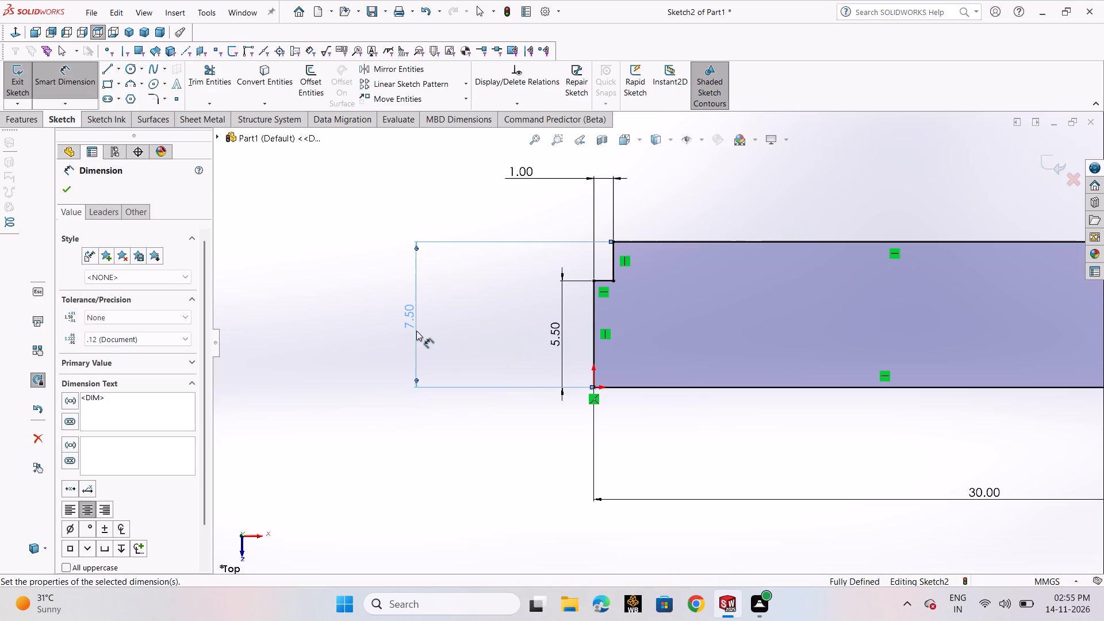
{"action": "left_click", "coordinate": [72, 191]}
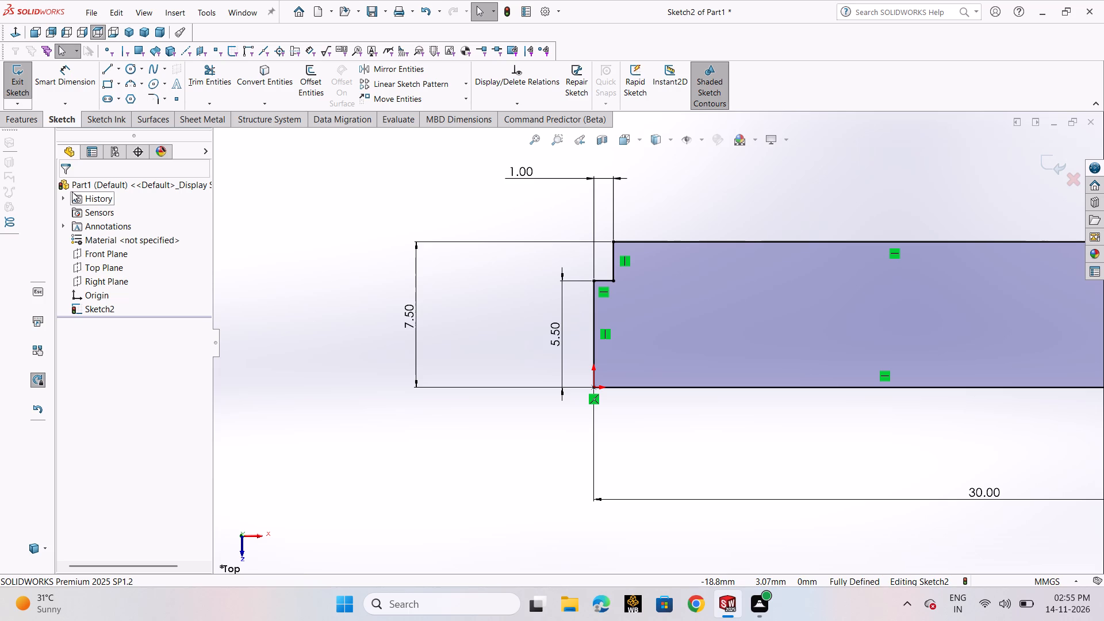
Revolve the profile 360 degrees about its long horizontal line through the origin to form a solid stepped cylinder.
{"action": "left_click", "coordinate": [18, 116]}
{"action": "left_click", "coordinate": [57, 84]}
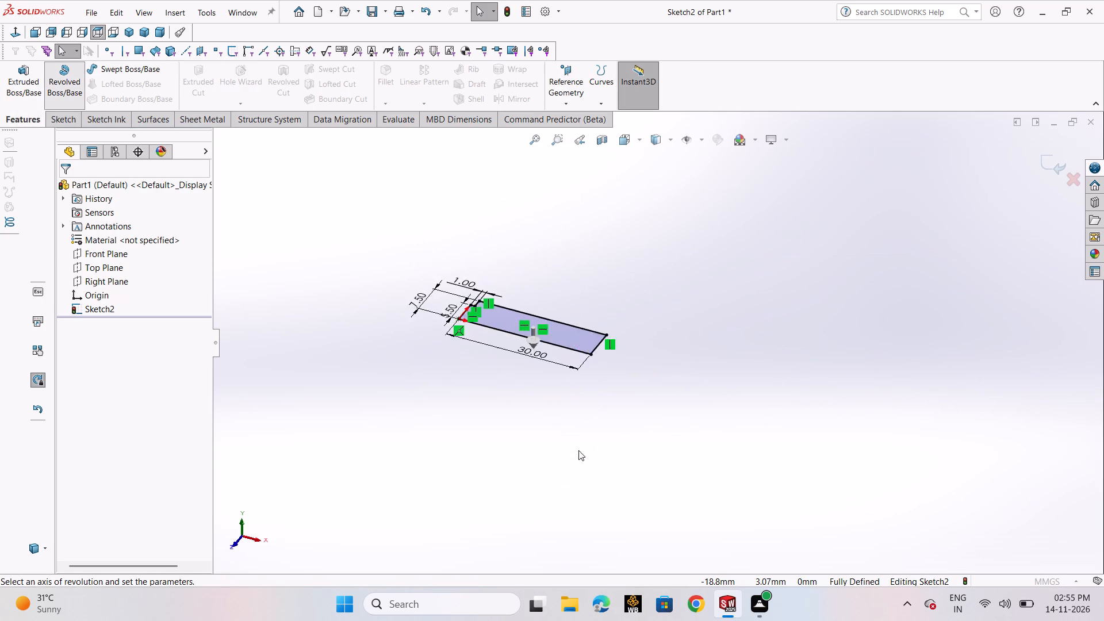
{"action": "left_click", "coordinate": [487, 324]}
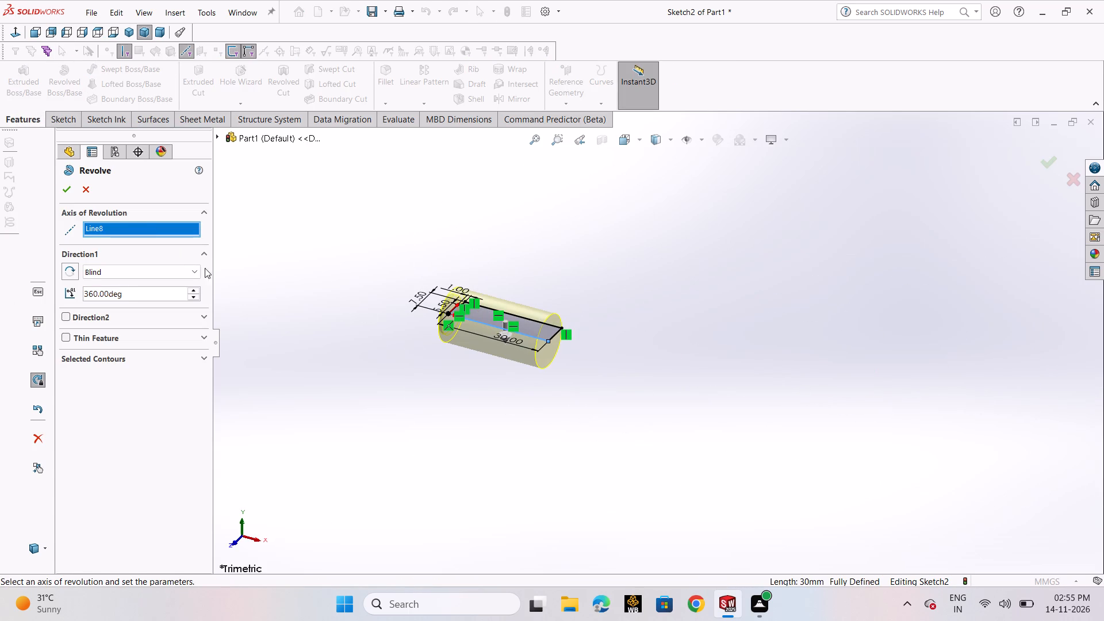
{"action": "left_click", "coordinate": [66, 190]}
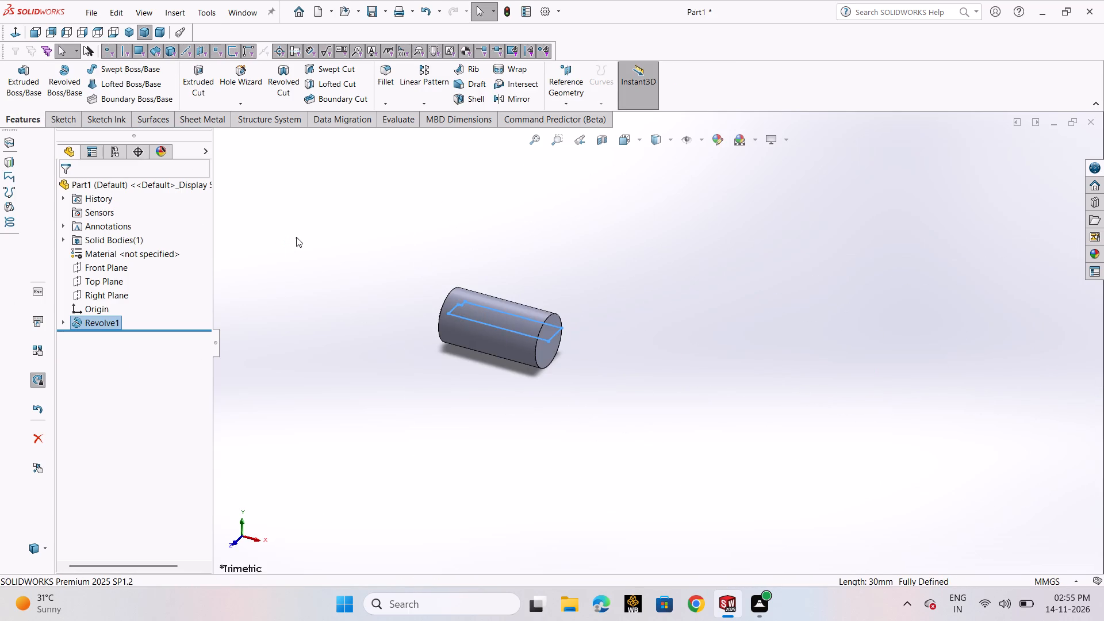
{"action": "left_click", "coordinate": [297, 238]}
{"action": "scroll", "coordinate": [550, 377], "scroll_direction": "down", "scroll_amount": 3}
{"action": "scroll", "coordinate": [535, 399], "scroll_direction": "up", "scroll_amount": 1}
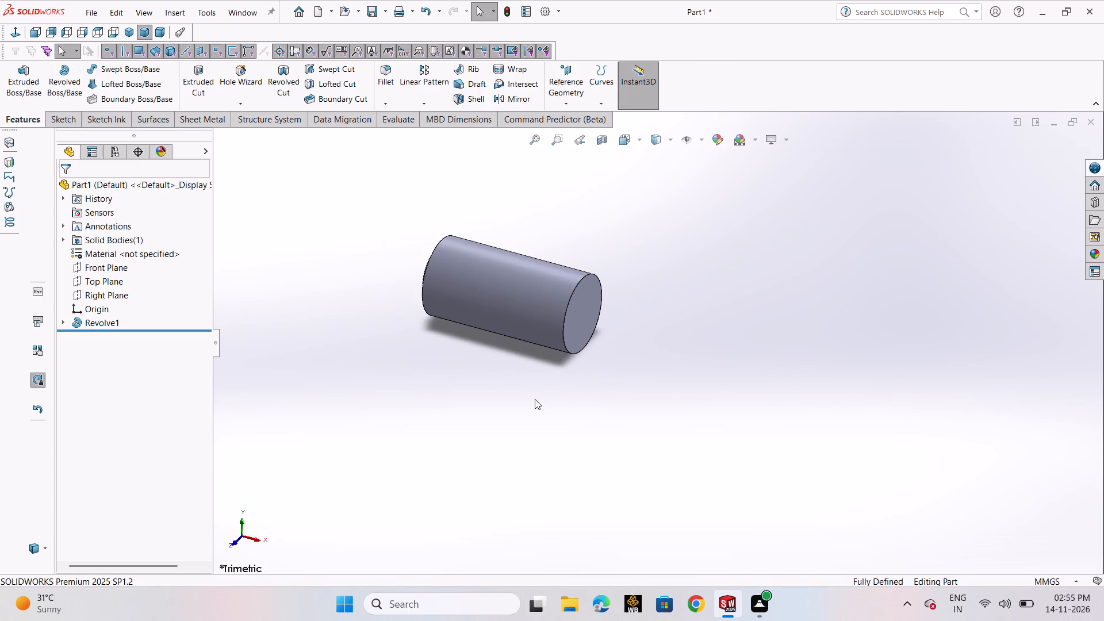
{"action": "scroll", "coordinate": [535, 399], "scroll_direction": "up", "scroll_amount": 3}
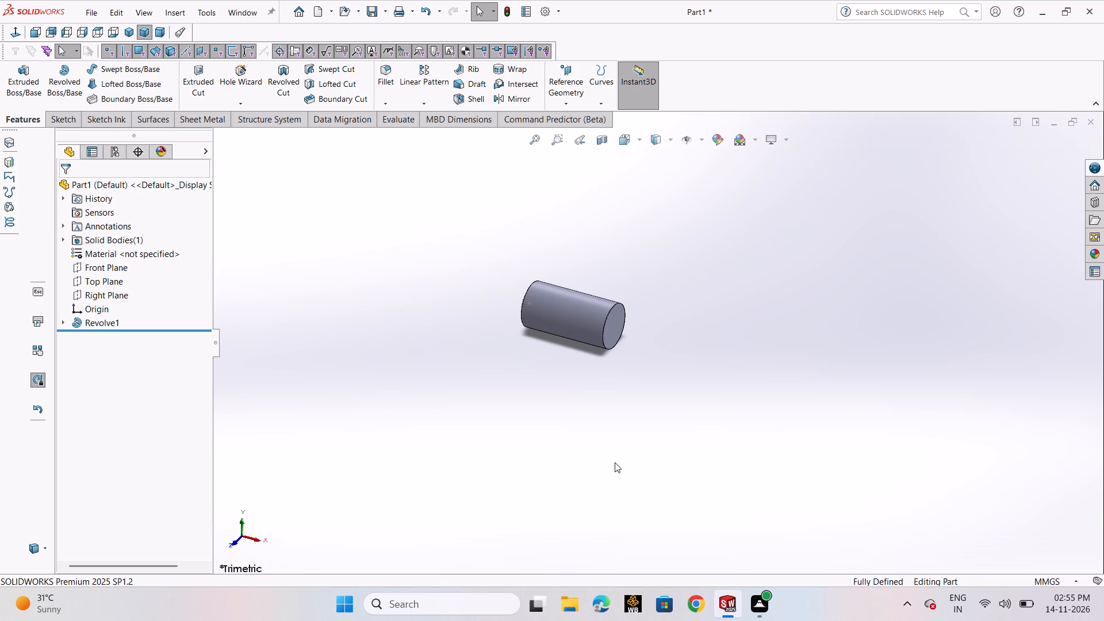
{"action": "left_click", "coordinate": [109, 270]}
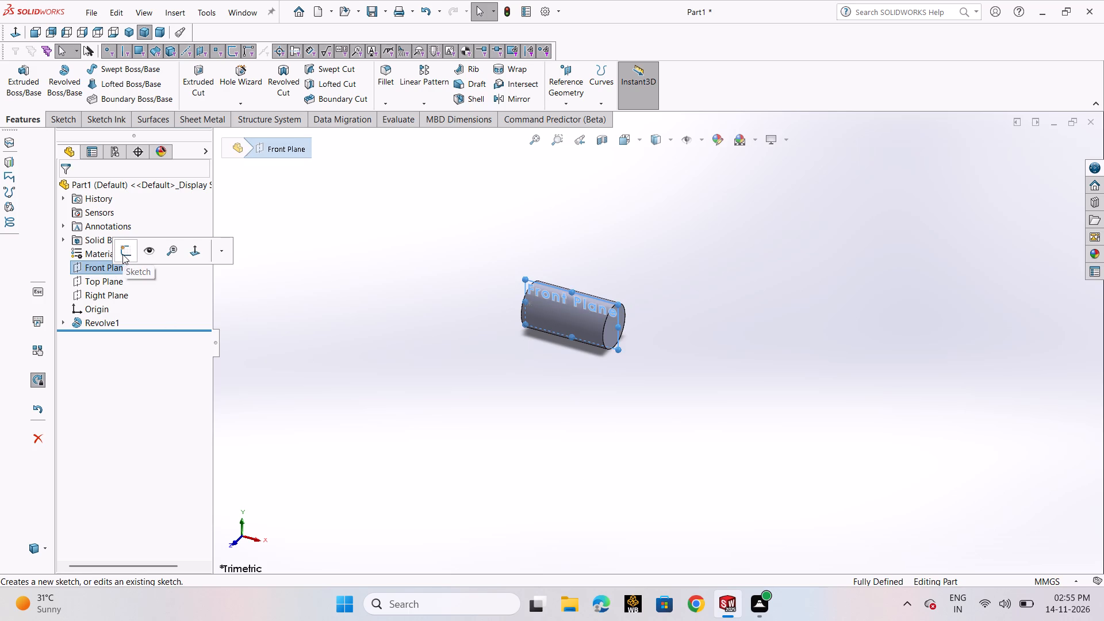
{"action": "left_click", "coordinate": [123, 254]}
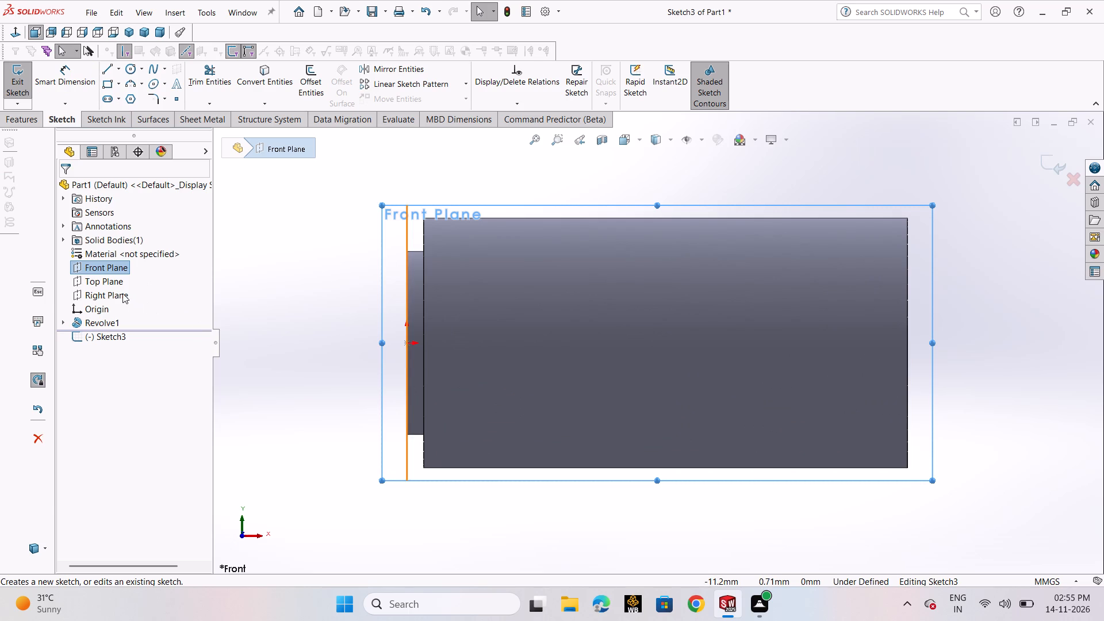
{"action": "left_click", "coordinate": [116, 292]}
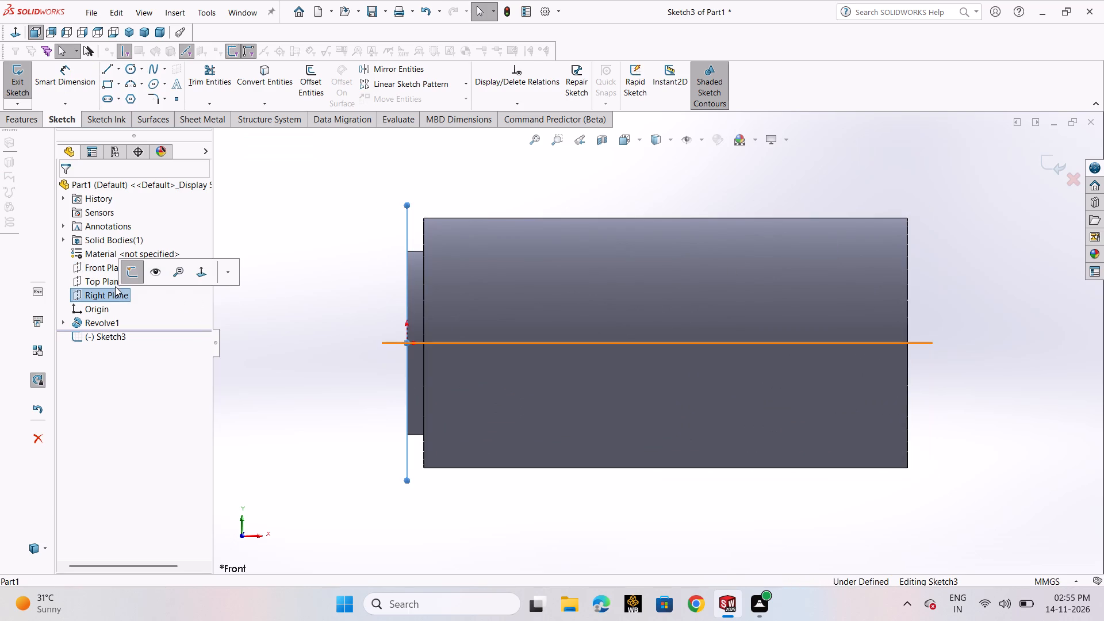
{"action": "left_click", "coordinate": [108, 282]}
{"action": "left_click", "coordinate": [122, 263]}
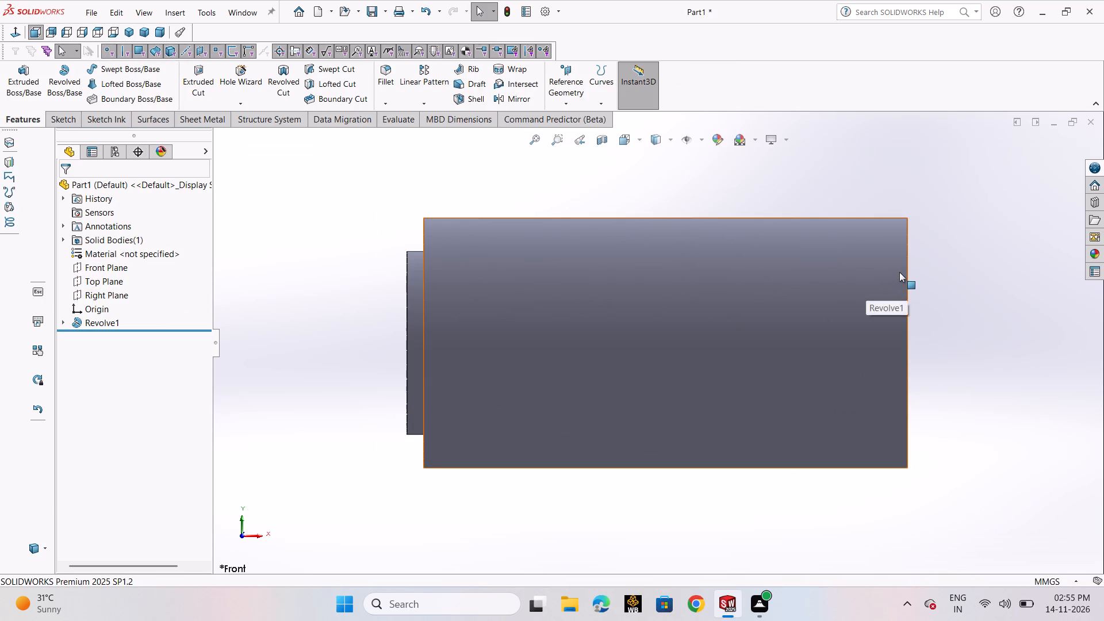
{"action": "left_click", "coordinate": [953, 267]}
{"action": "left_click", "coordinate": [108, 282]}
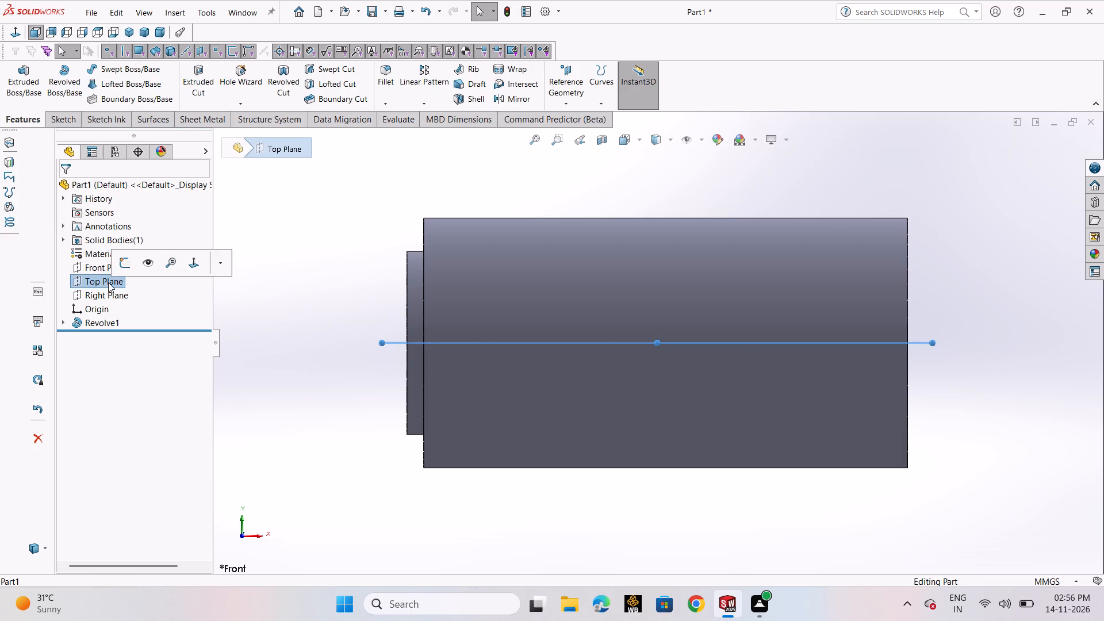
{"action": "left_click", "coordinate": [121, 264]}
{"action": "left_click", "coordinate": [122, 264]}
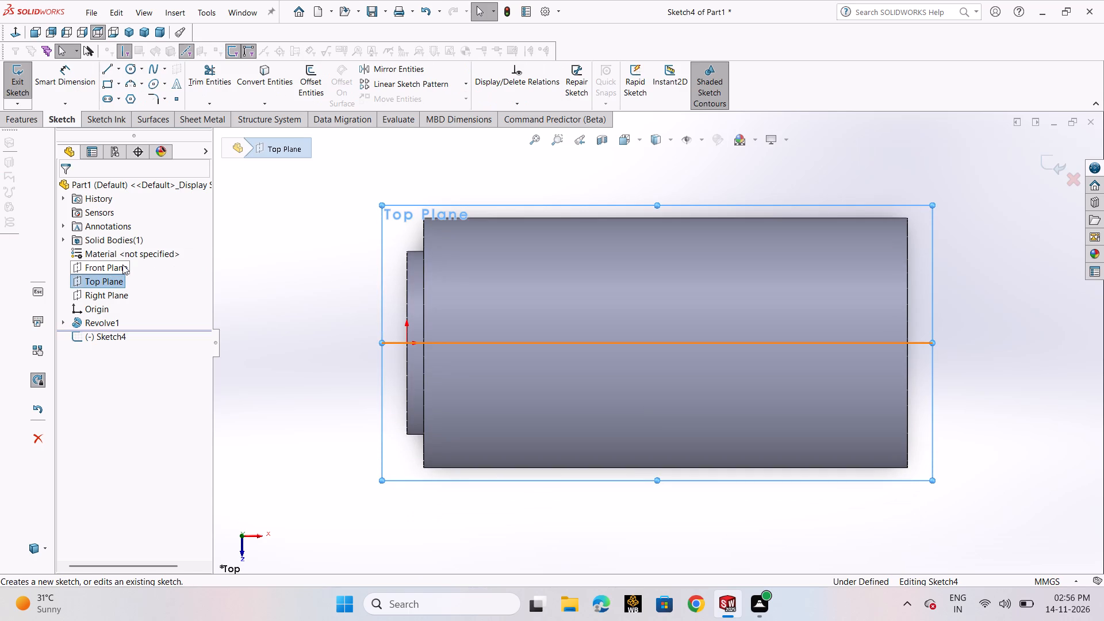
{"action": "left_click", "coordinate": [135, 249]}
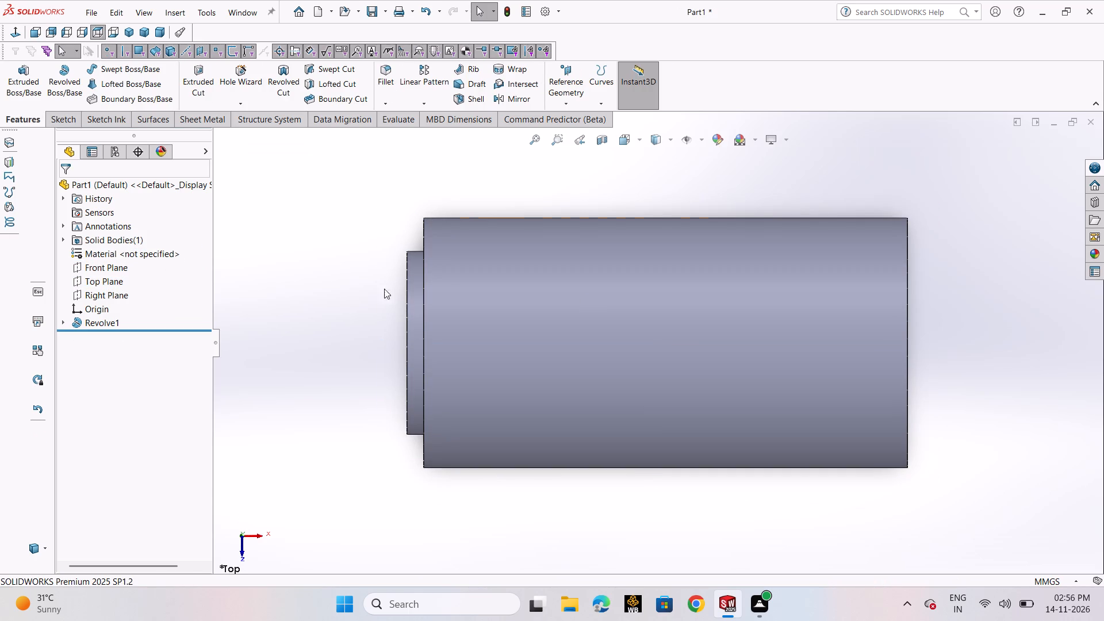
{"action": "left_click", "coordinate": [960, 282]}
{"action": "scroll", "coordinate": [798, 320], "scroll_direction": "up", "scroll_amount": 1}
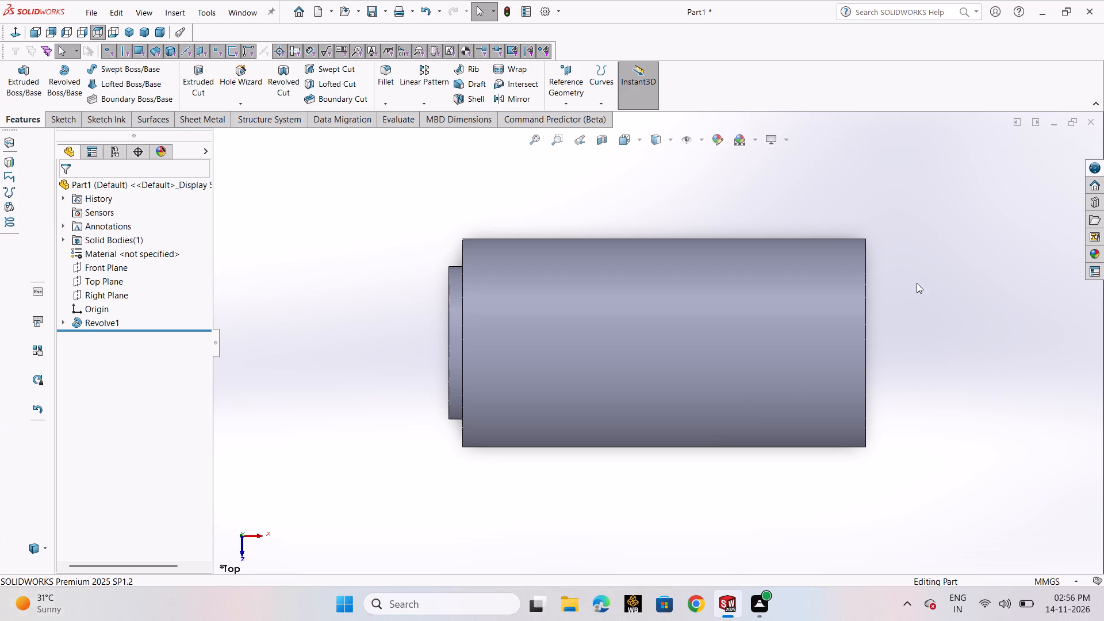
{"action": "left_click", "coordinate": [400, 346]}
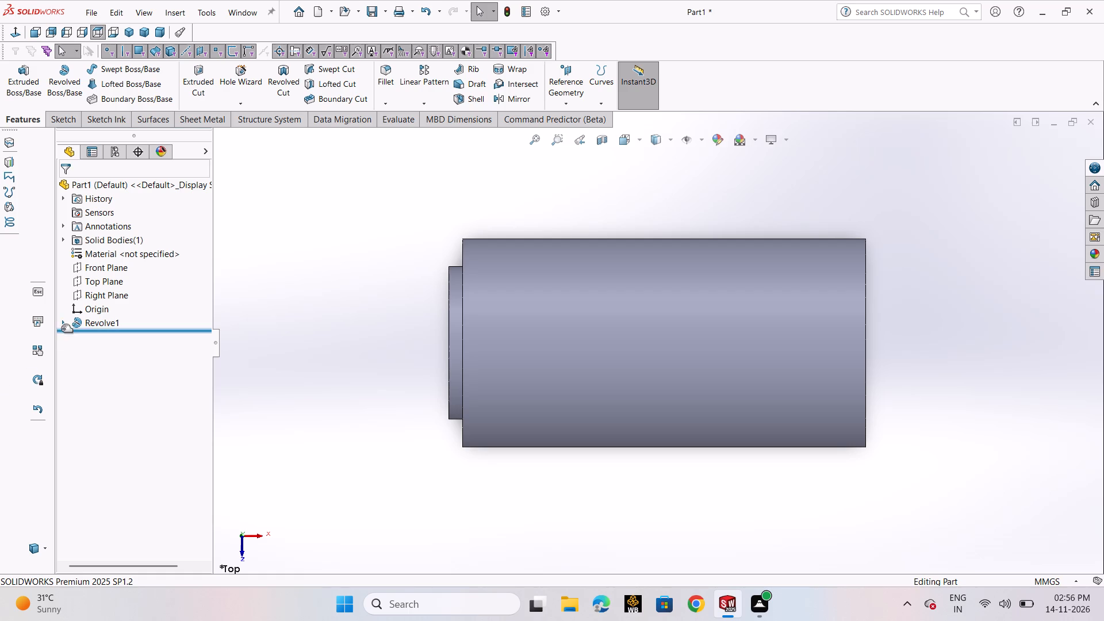
Sketch a circle centred on the origin on the ring-shaped shoulder face, between the face's inner and outer edges.
{"action": "middle_click_drag", "start_coordinate": [317, 302], "coordinate": [427, 332]}
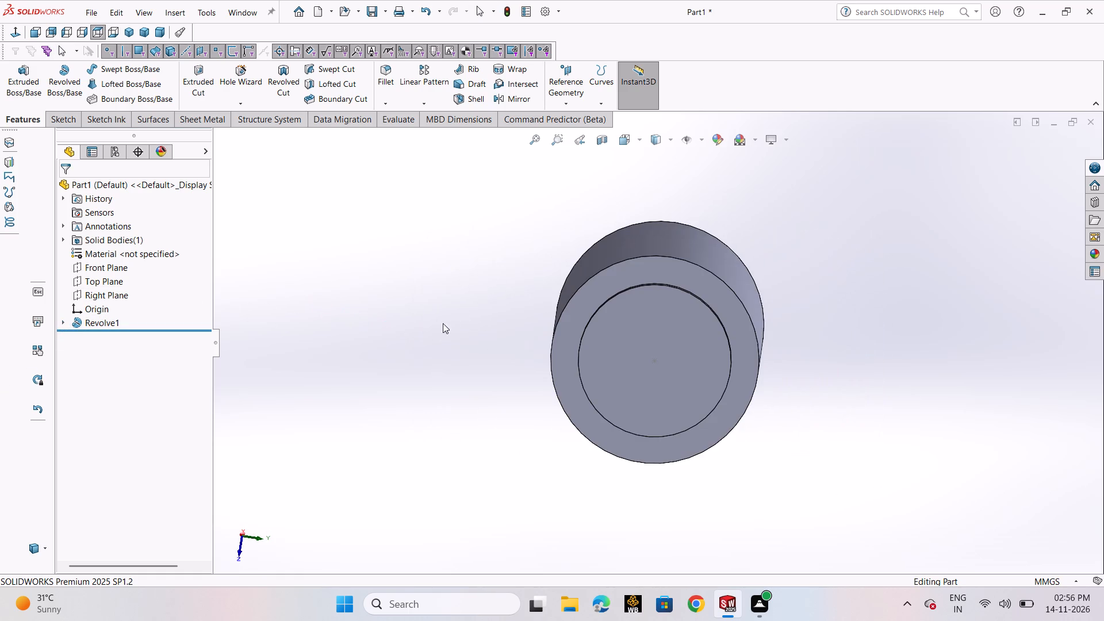
{"action": "left_click", "coordinate": [592, 297]}
{"action": "left_click", "coordinate": [660, 261]}
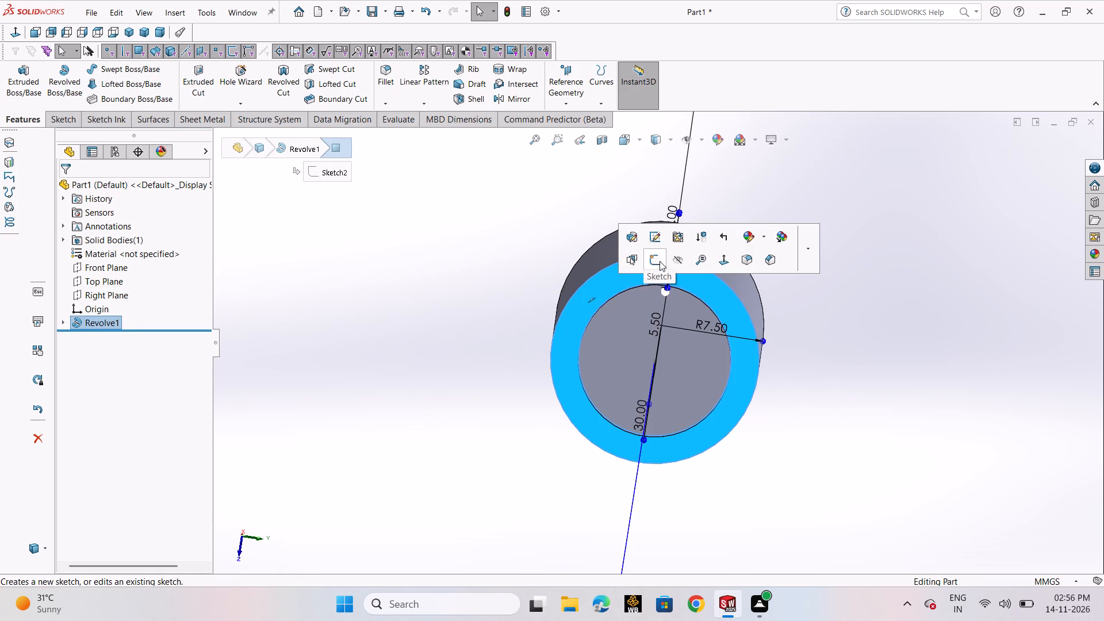
{"action": "left_click", "coordinate": [400, 316]}
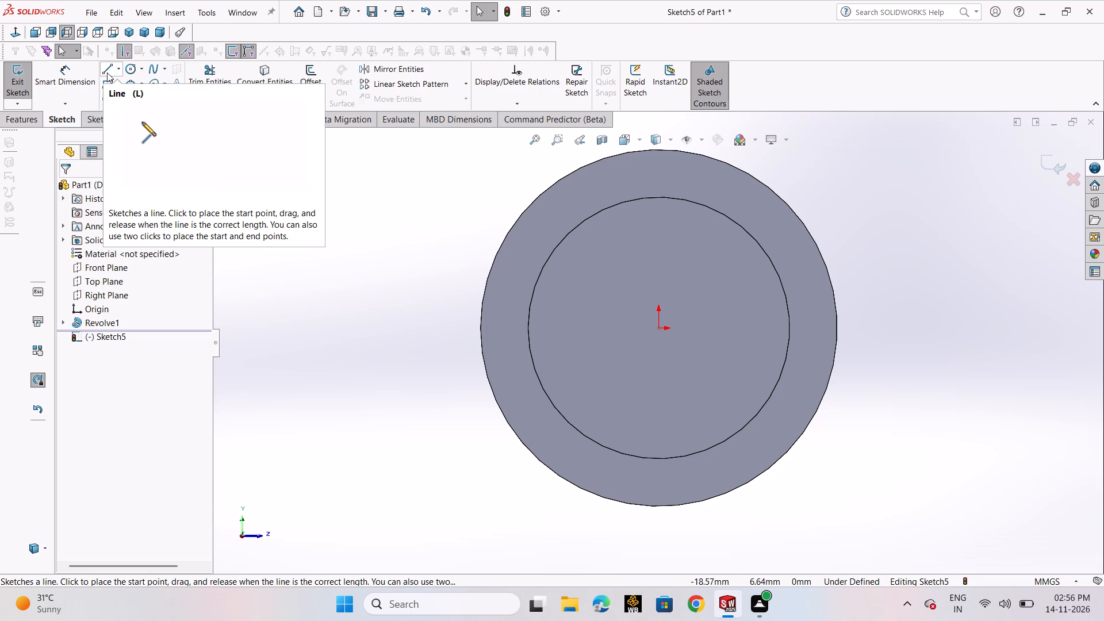
{"action": "left_click", "coordinate": [136, 68]}
{"action": "left_click", "coordinate": [141, 89]}
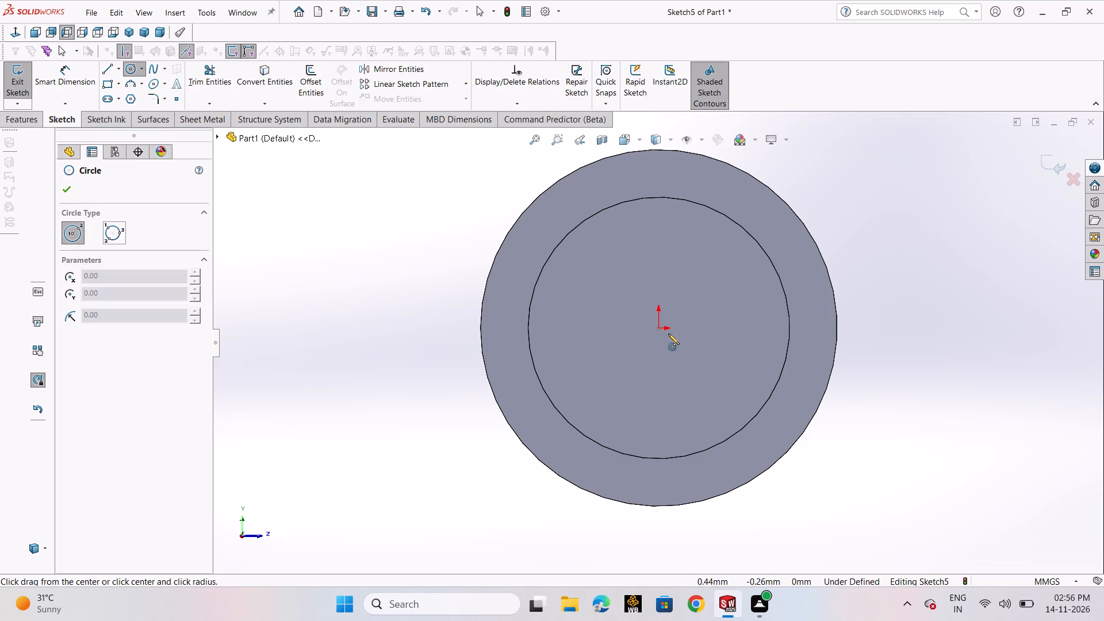
{"action": "left_click", "coordinate": [661, 328]}
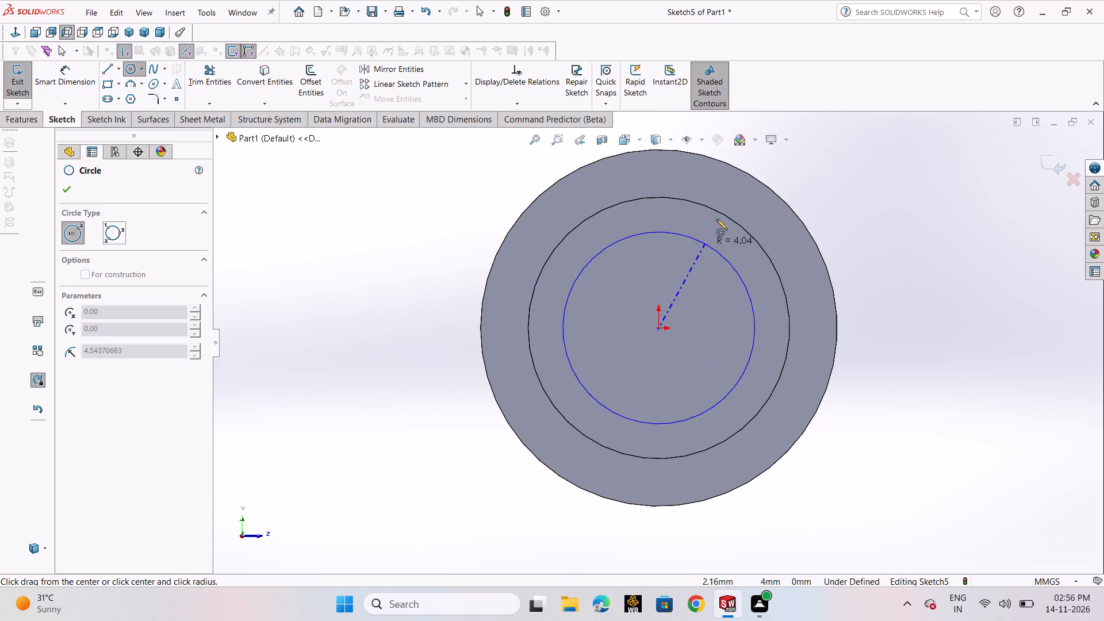
{"action": "left_click", "coordinate": [727, 200]}
{"action": "right_click", "coordinate": [727, 200]}
{"action": "left_click", "coordinate": [739, 209]}
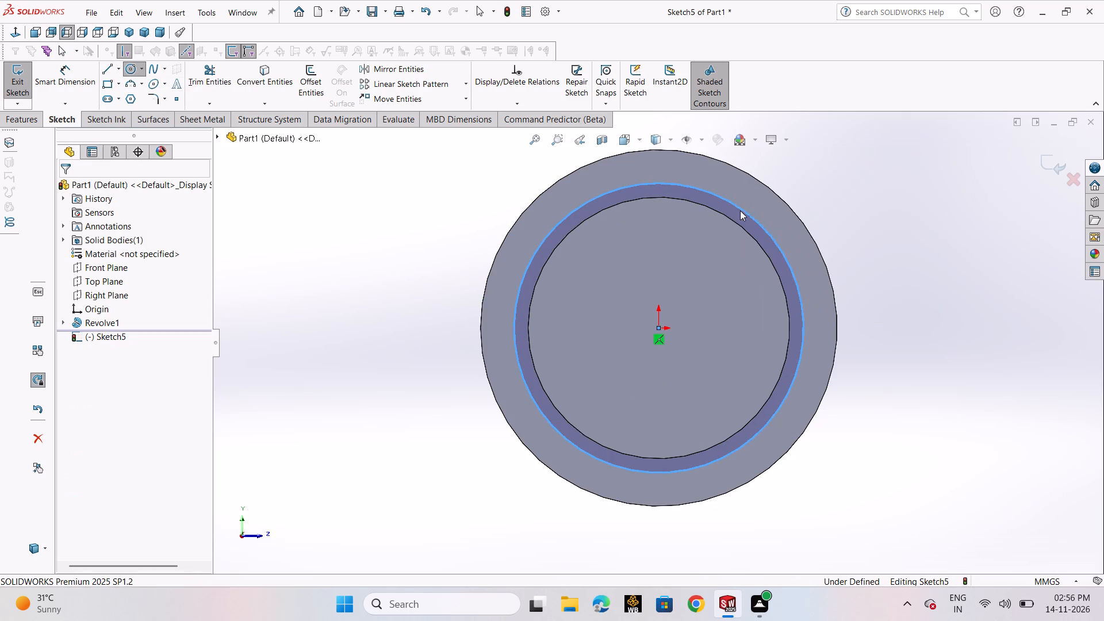
Dimension the diameter of the circle on the shoulder face as 12 mm.
{"action": "left_click", "coordinate": [70, 84]}
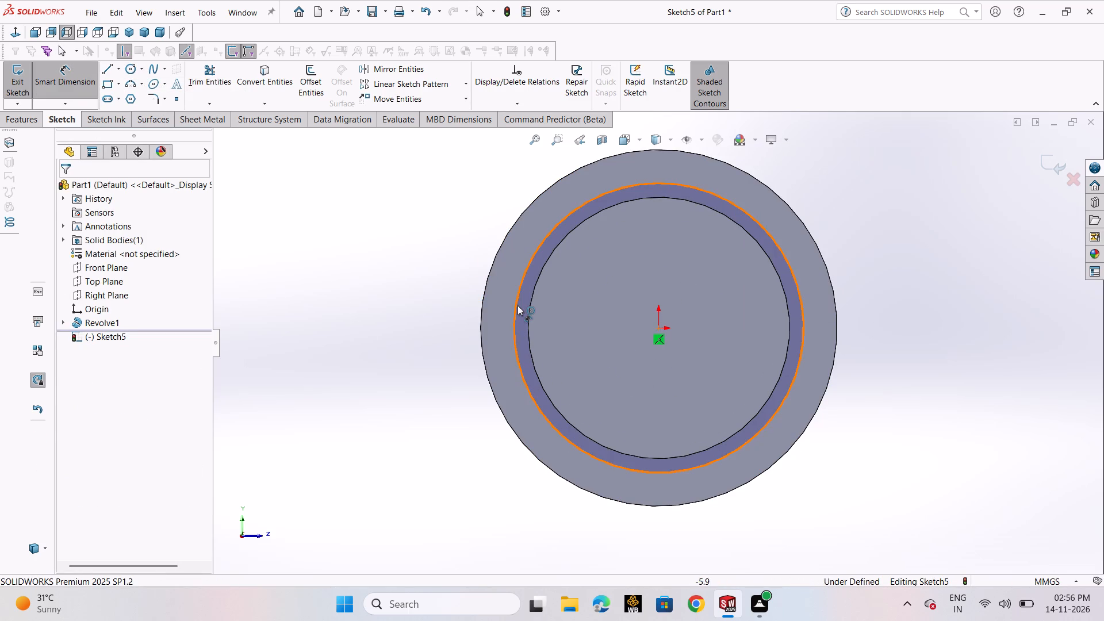
{"action": "left_click", "coordinate": [517, 305]}
{"action": "left_click", "coordinate": [323, 289]}
{"action": "type", "text": "12"}
{"action": "key", "text": "Return"}
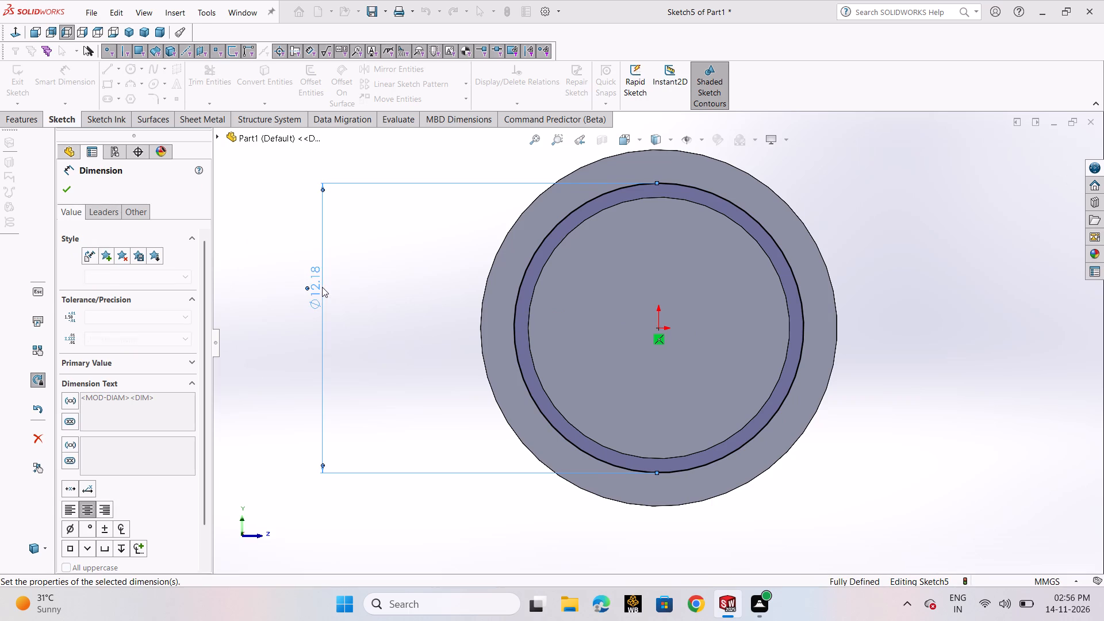
{"action": "left_click", "coordinate": [70, 191]}
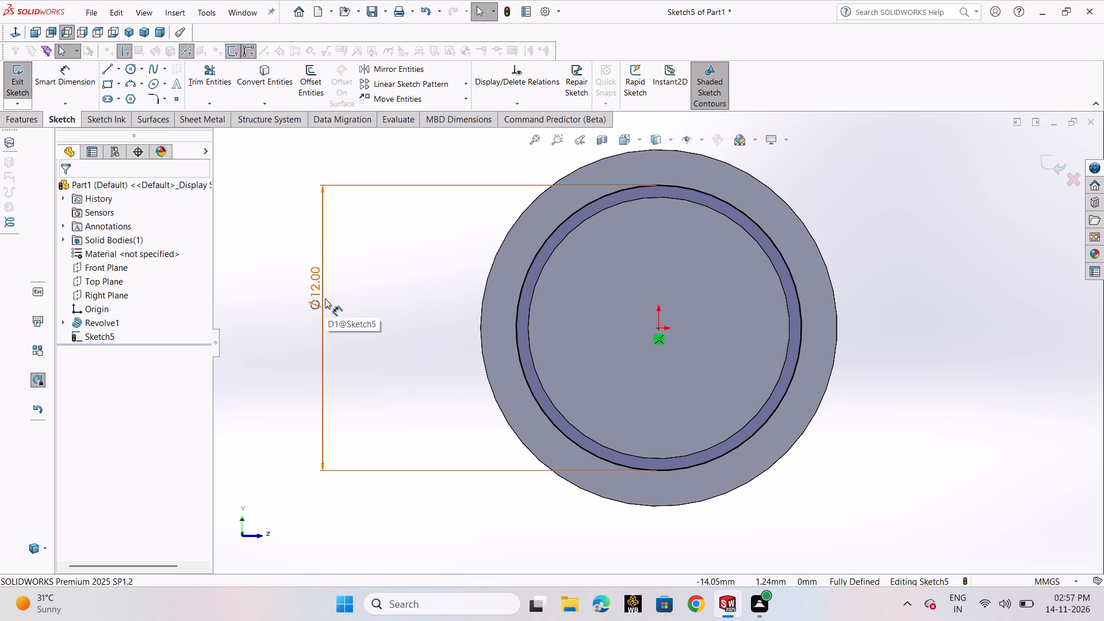
Sketch a second circle centred on the origin with a radius of about 8 mm, just outside the part's outer edge.
{"action": "left_click", "coordinate": [127, 71]}
{"action": "left_click", "coordinate": [143, 82]}
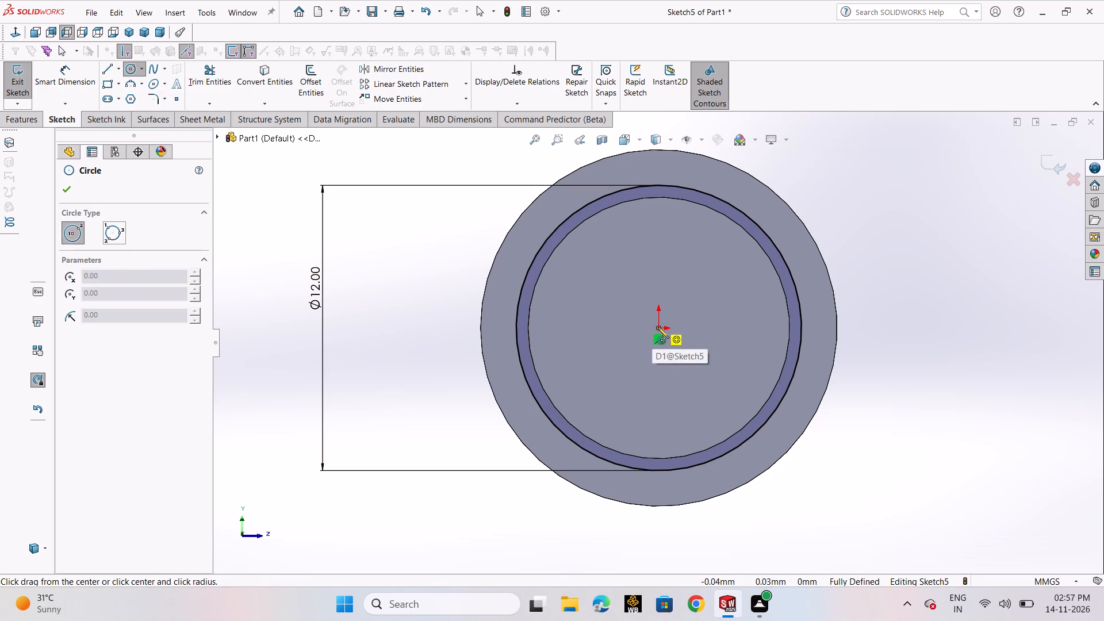
{"action": "left_click", "coordinate": [658, 328]}
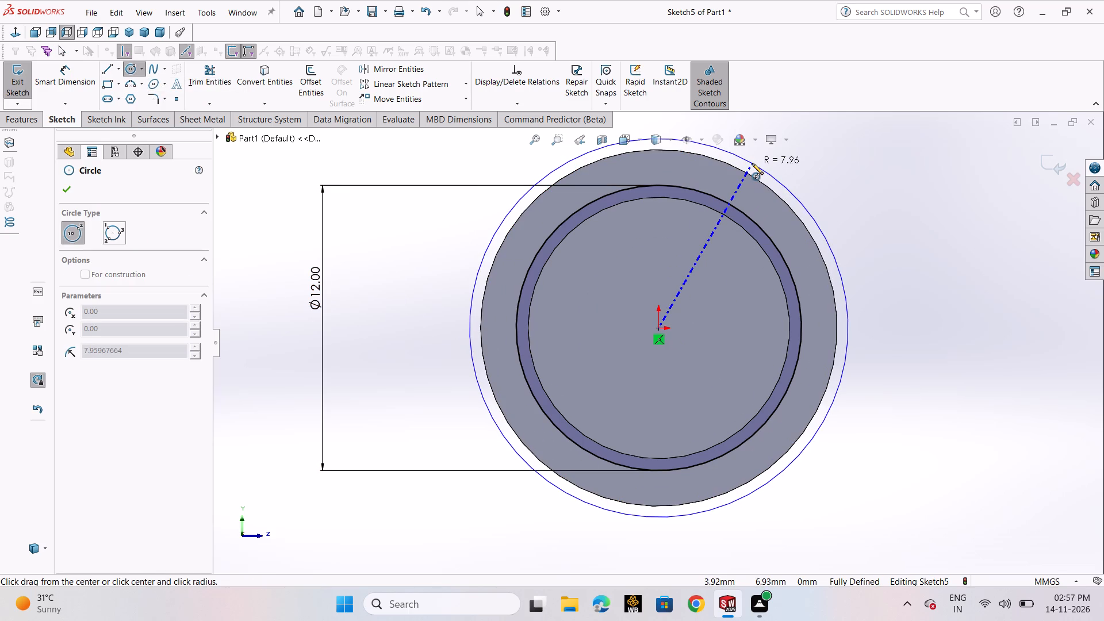
{"action": "left_click", "coordinate": [752, 163]}
{"action": "right_click", "coordinate": [753, 163]}
{"action": "left_click", "coordinate": [781, 179]}
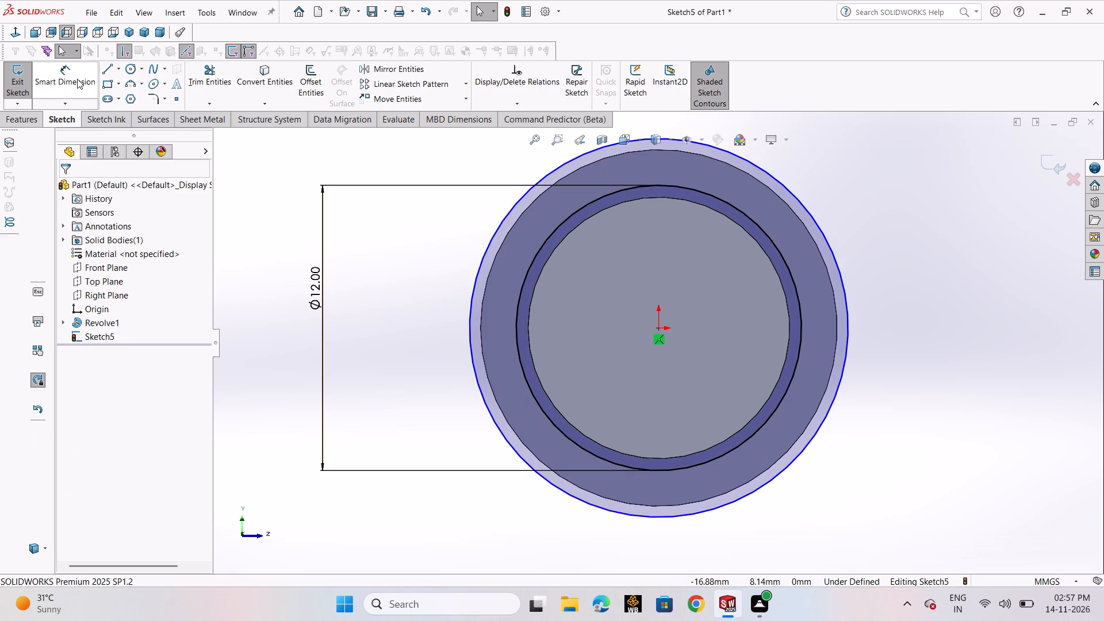
Dimension the outer sketch circle's diameter and set it to 16 mm.
{"action": "left_click", "coordinate": [76, 79]}
{"action": "left_click", "coordinate": [476, 277]}
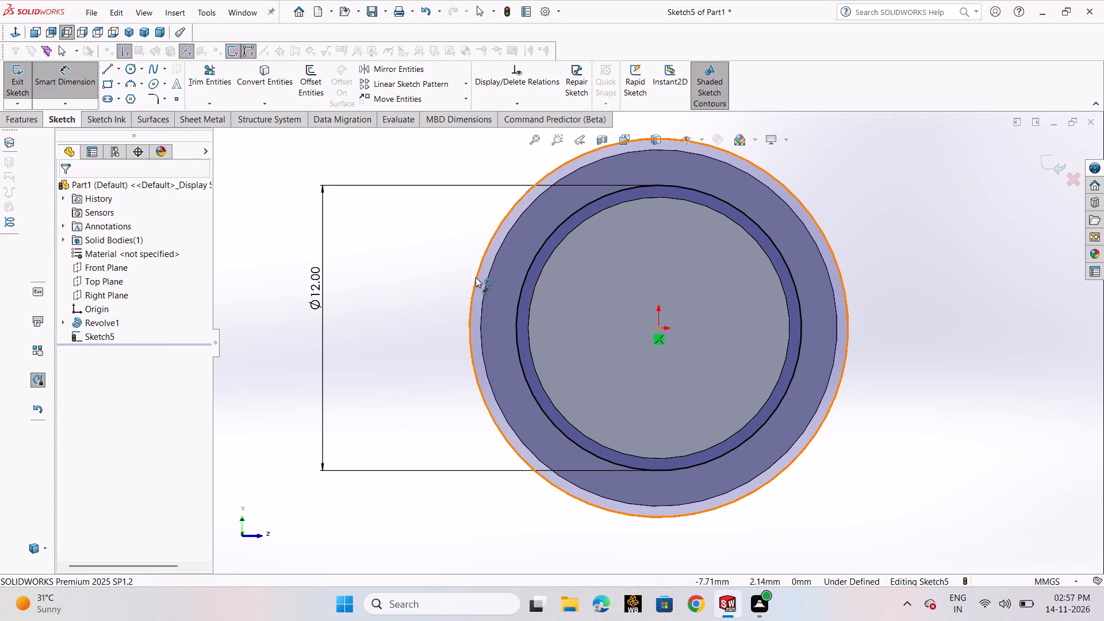
{"action": "left_click", "coordinate": [402, 267]}
{"action": "key", "text": "8"}
{"action": "key", "text": "Return"}
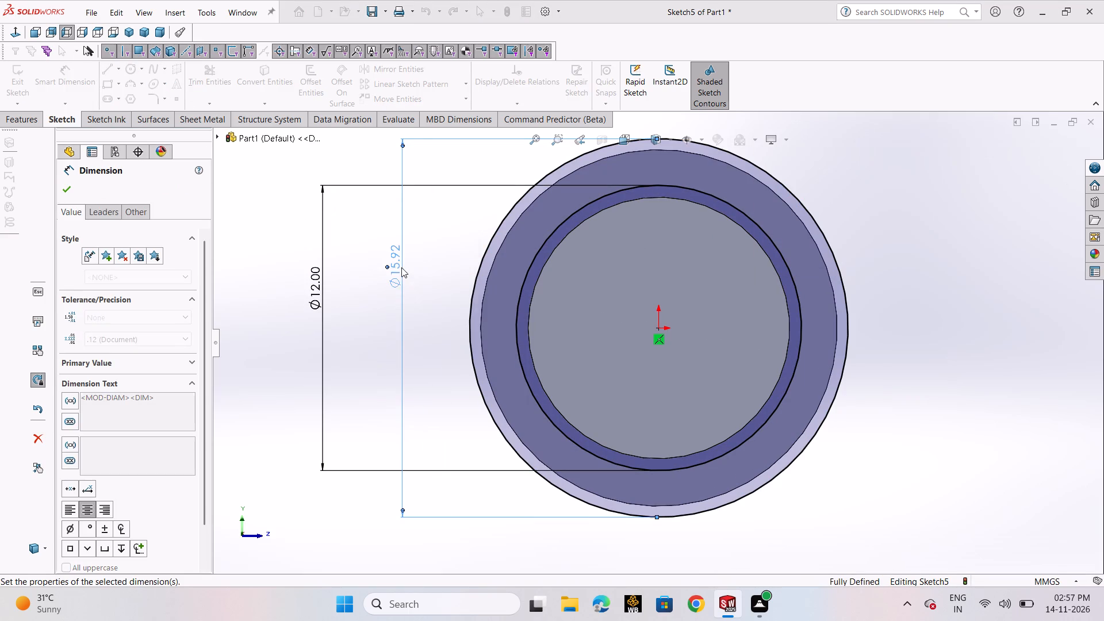
{"action": "left_click", "coordinate": [399, 306]}
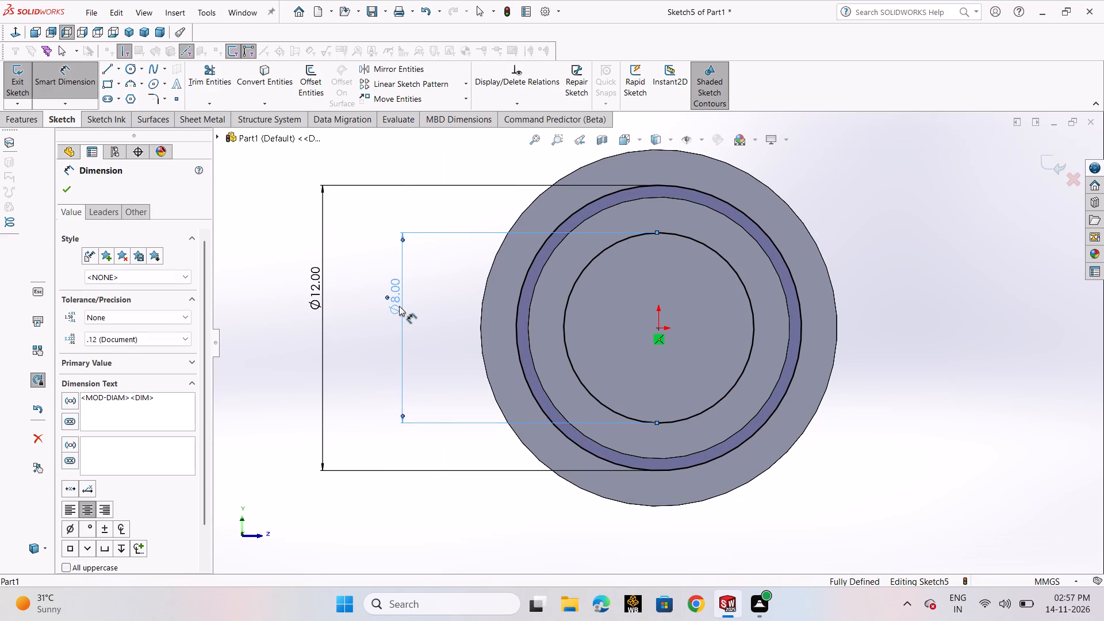
{"action": "left_click", "coordinate": [399, 308]}
{"action": "double_click", "coordinate": [400, 309]}
{"action": "type", "text": "16"}
{"action": "key", "text": "Return"}
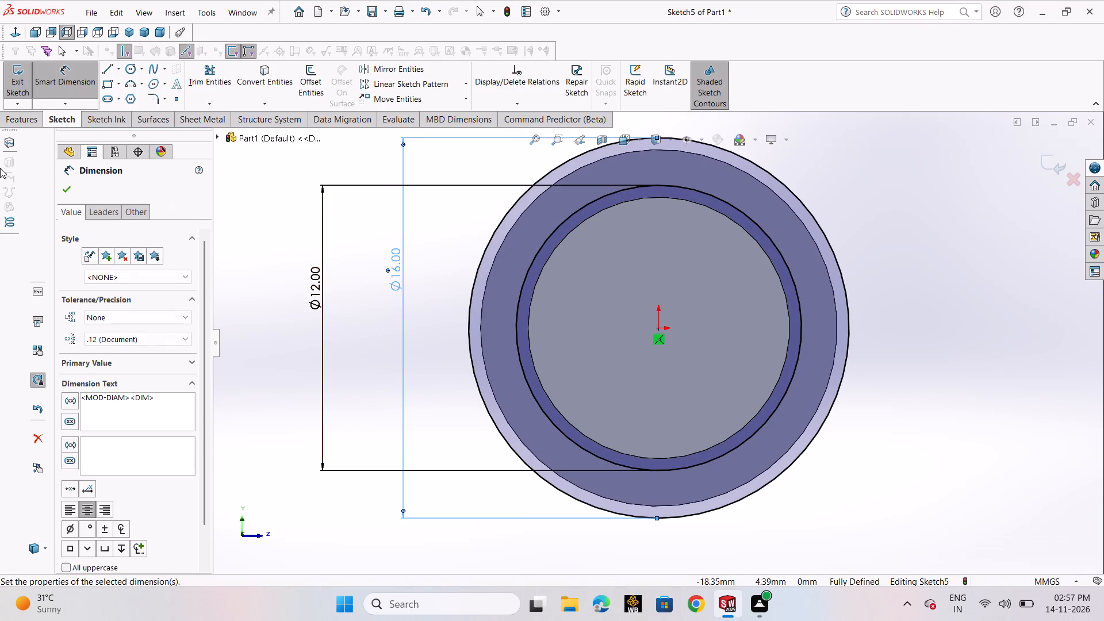
{"action": "left_click", "coordinate": [61, 194]}
{"action": "left_click", "coordinate": [881, 262]}
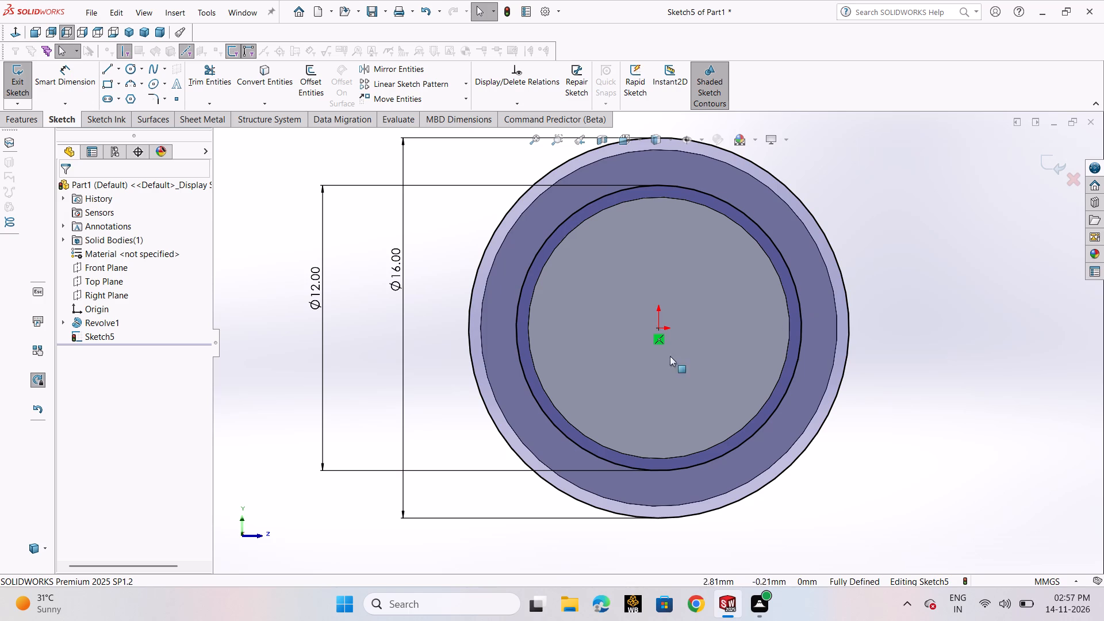
Sketch a vertical centerline about 9.8 mm long from the origin upward past the 16 mm circle.
{"action": "scroll", "coordinate": [724, 326], "scroll_direction": "up", "scroll_amount": 2}
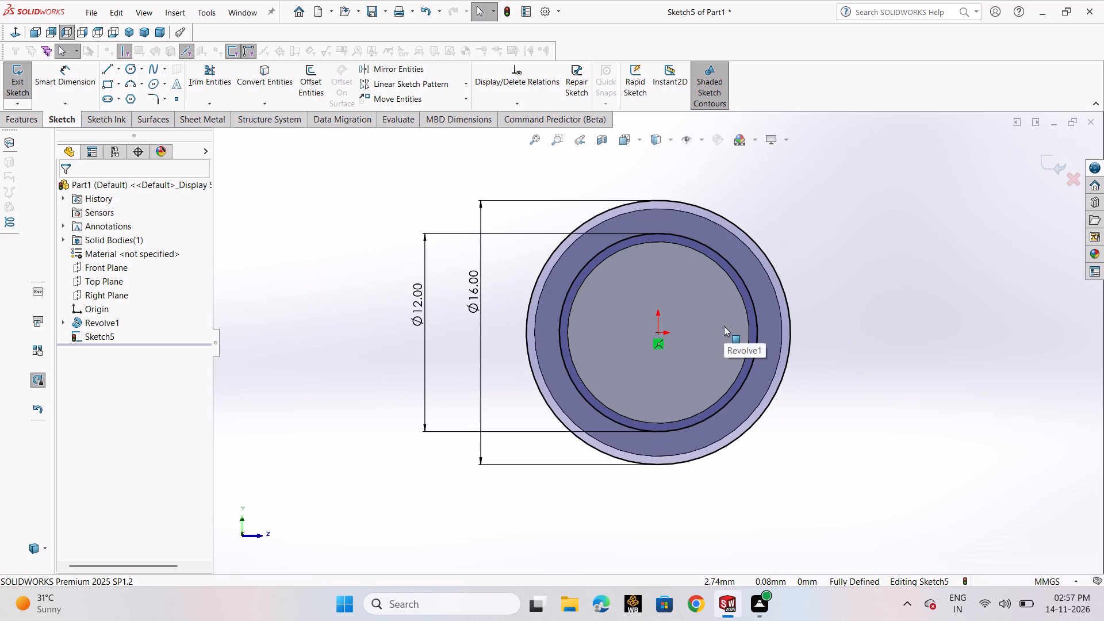
{"action": "left_click", "coordinate": [116, 66]}
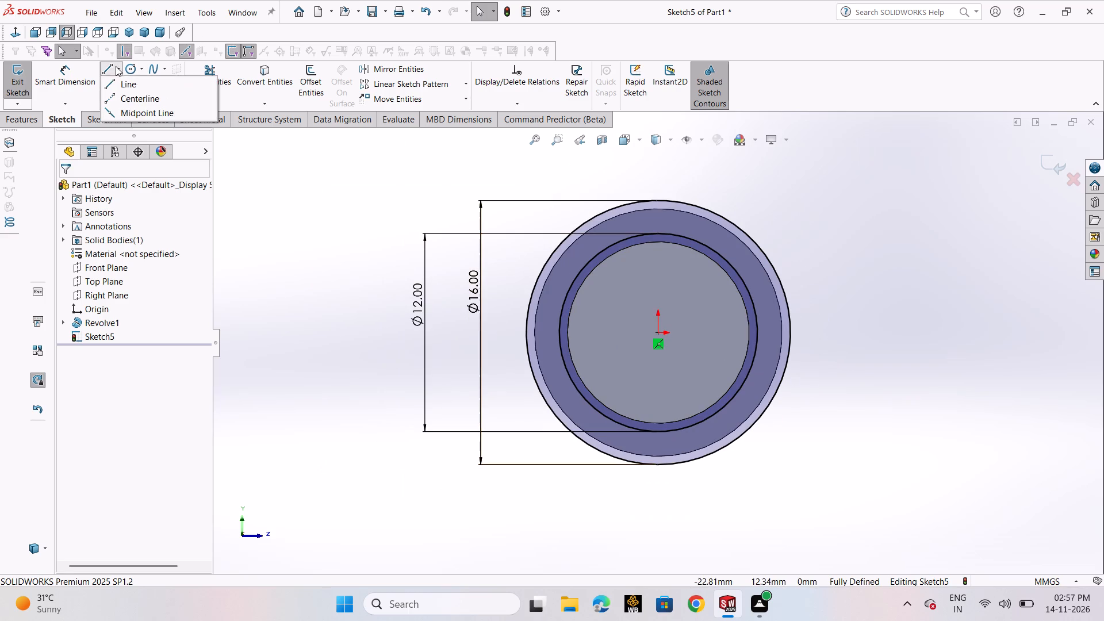
{"action": "left_click", "coordinate": [140, 98]}
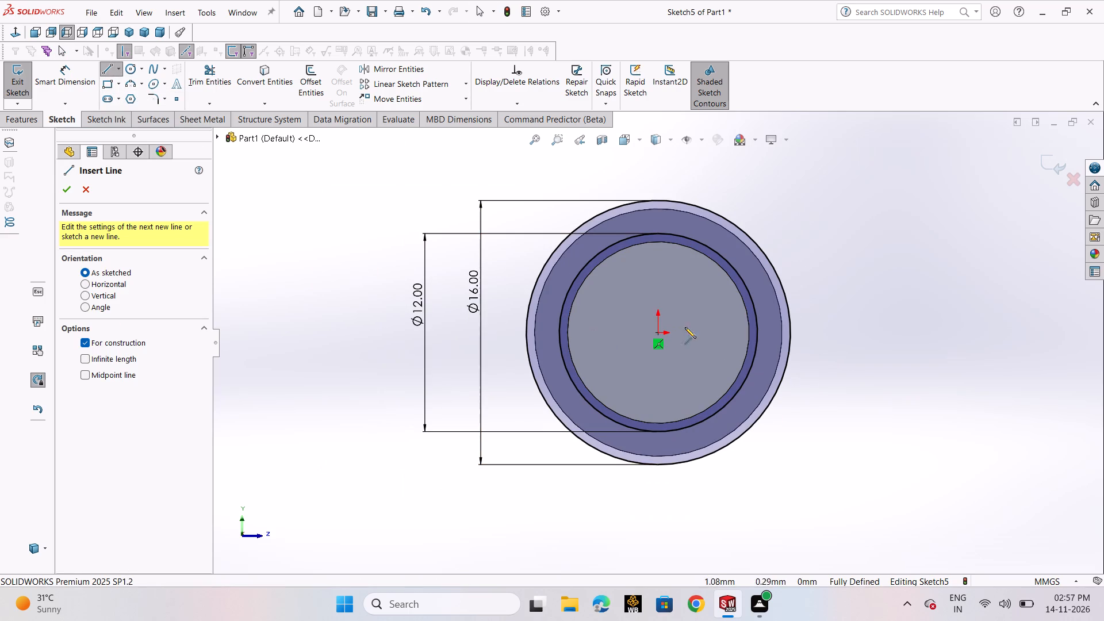
{"action": "left_click", "coordinate": [657, 333]}
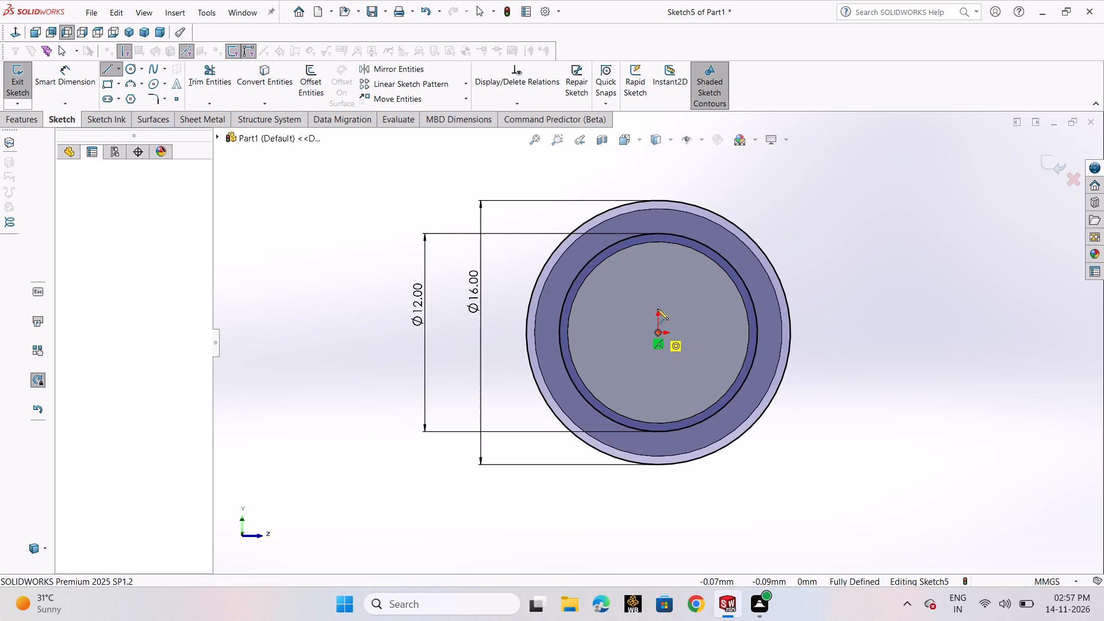
{"action": "left_click", "coordinate": [655, 171]}
{"action": "right_click", "coordinate": [655, 171]}
{"action": "left_click", "coordinate": [676, 181]}
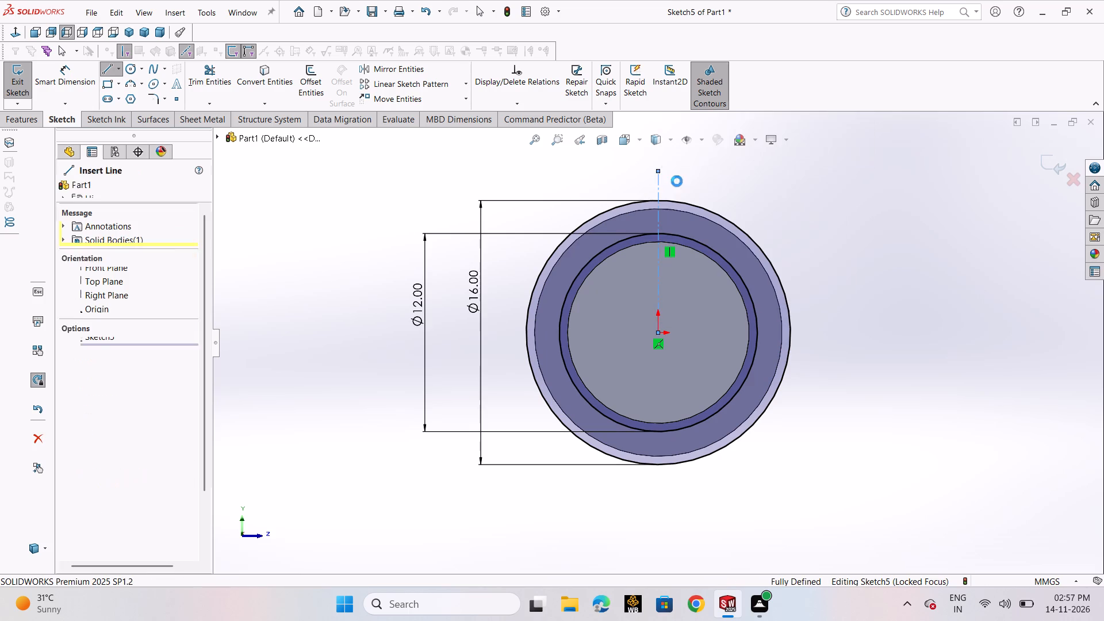
Sketch a slanted centerline about 12.2 mm long from the origin up and to the left, beyond the 16 mm circle.
{"action": "left_click", "coordinate": [118, 68]}
{"action": "left_click", "coordinate": [130, 93]}
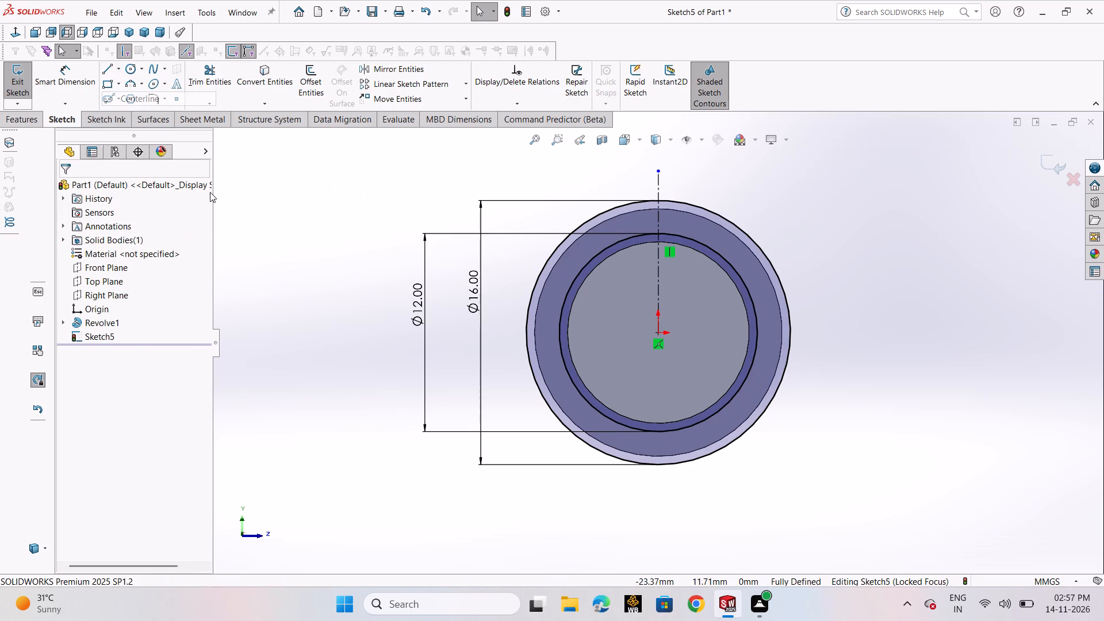
{"action": "left_click", "coordinate": [659, 333]}
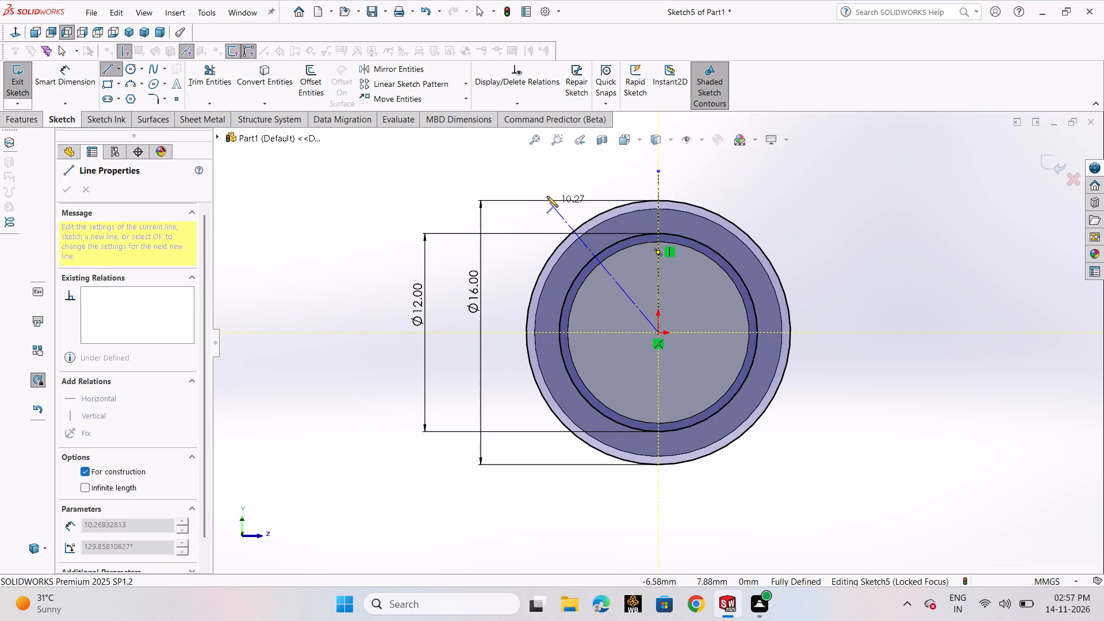
{"action": "left_click", "coordinate": [538, 175]}
{"action": "right_click", "coordinate": [538, 175]}
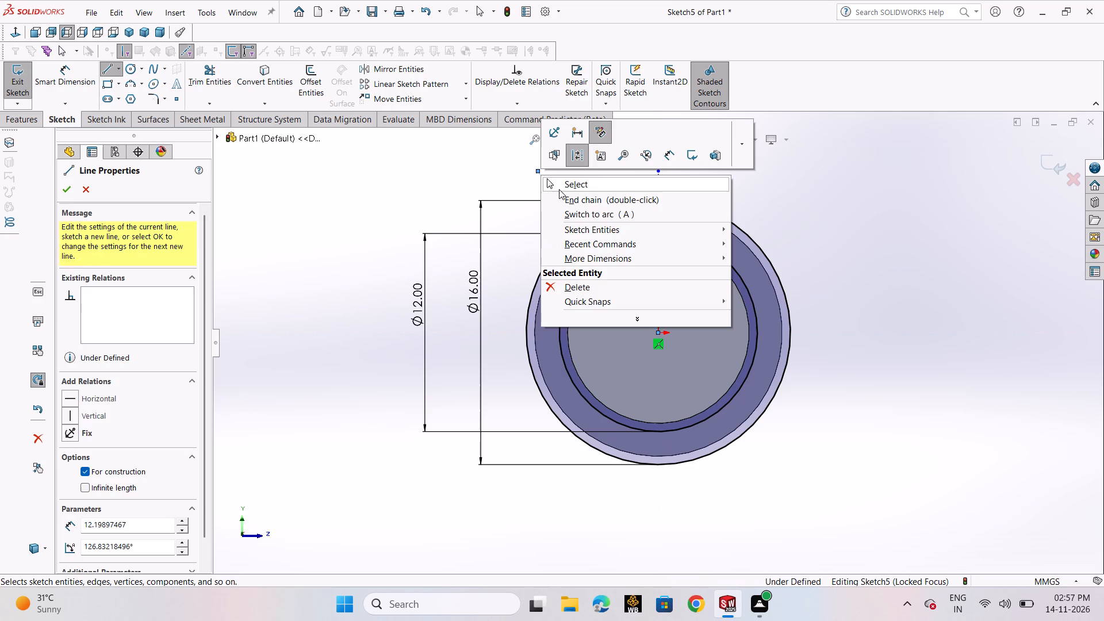
{"action": "left_click", "coordinate": [559, 190]}
Dimension the angle between the slanted and vertical centerlines as 23 degrees.
{"action": "left_click", "coordinate": [73, 82]}
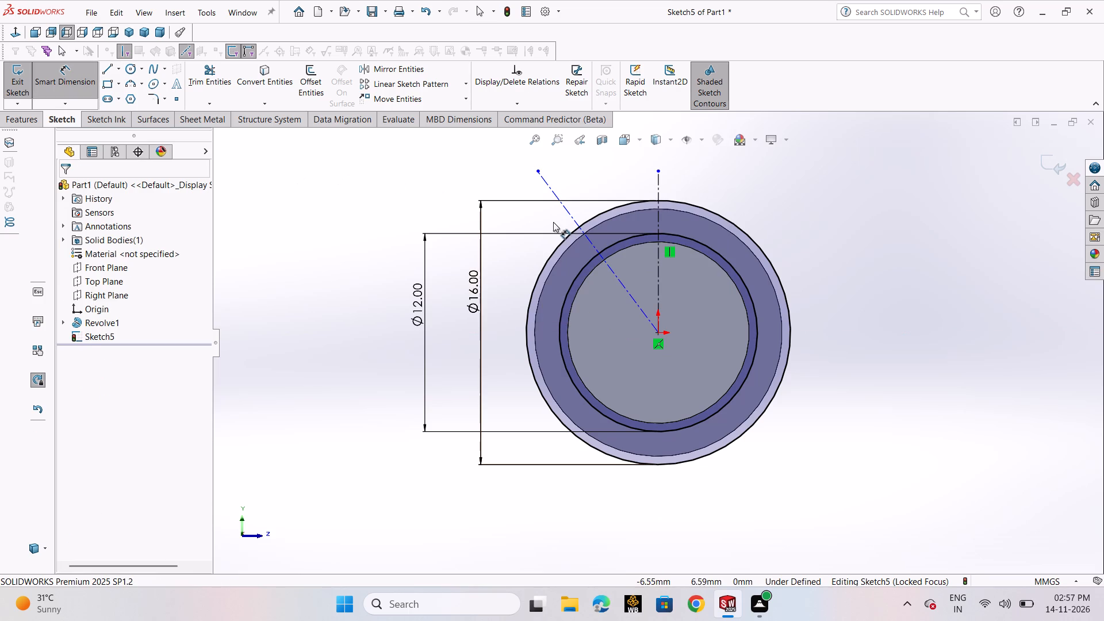
{"action": "left_click", "coordinate": [564, 206]}
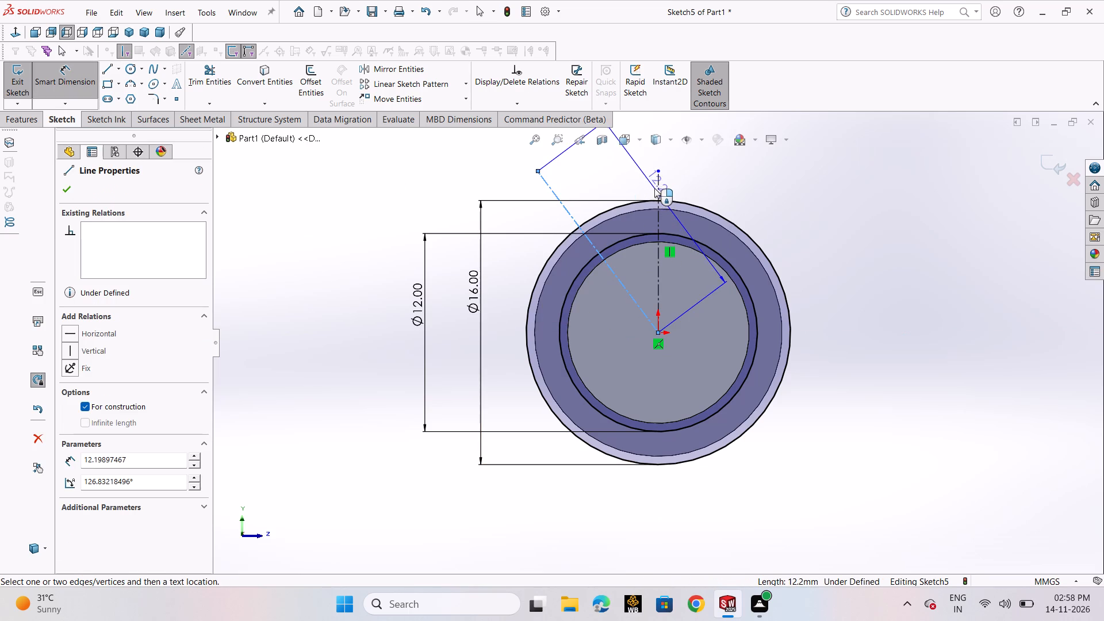
{"action": "left_click", "coordinate": [659, 189]}
{"action": "scroll", "coordinate": [633, 193], "scroll_direction": "up", "scroll_amount": 3}
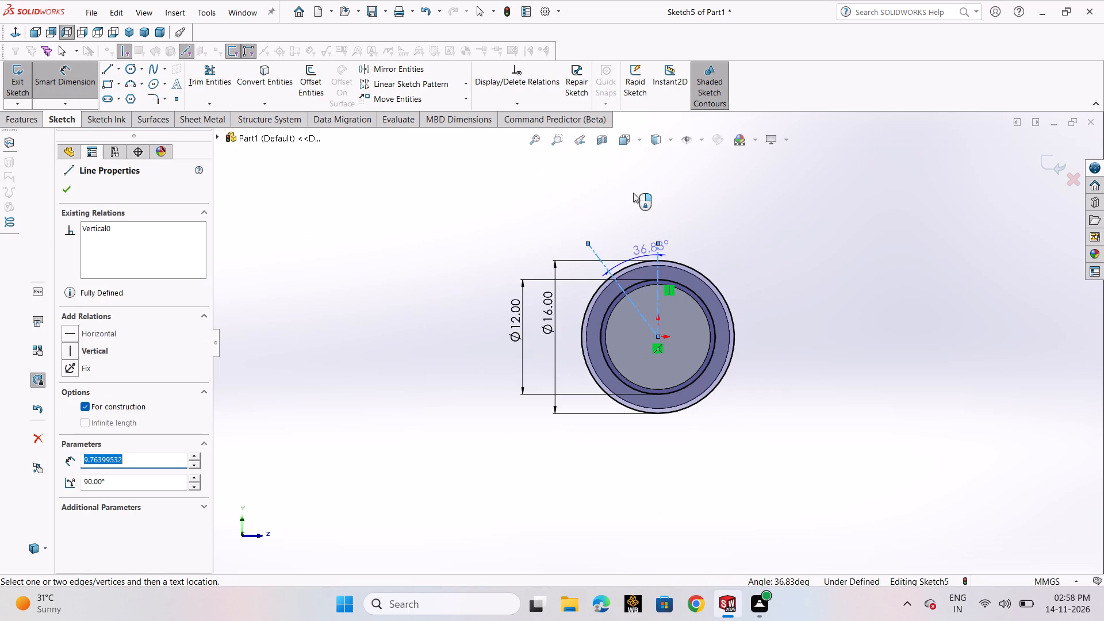
{"action": "left_click", "coordinate": [621, 186]}
{"action": "type", "text": "23"}
{"action": "key", "text": "Return"}
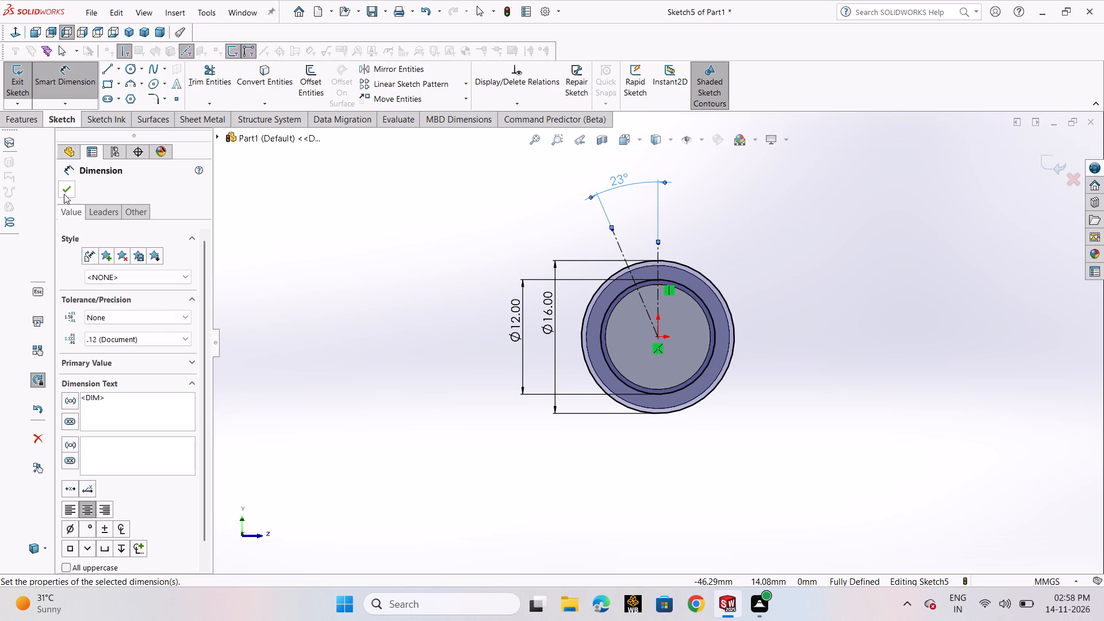
{"action": "left_click", "coordinate": [62, 193]}
Sketch another centerline about 14.7 mm long from the origin, between the vertical and the 23-degree centerlines.
{"action": "left_click", "coordinate": [118, 74]}
{"action": "left_click", "coordinate": [129, 97]}
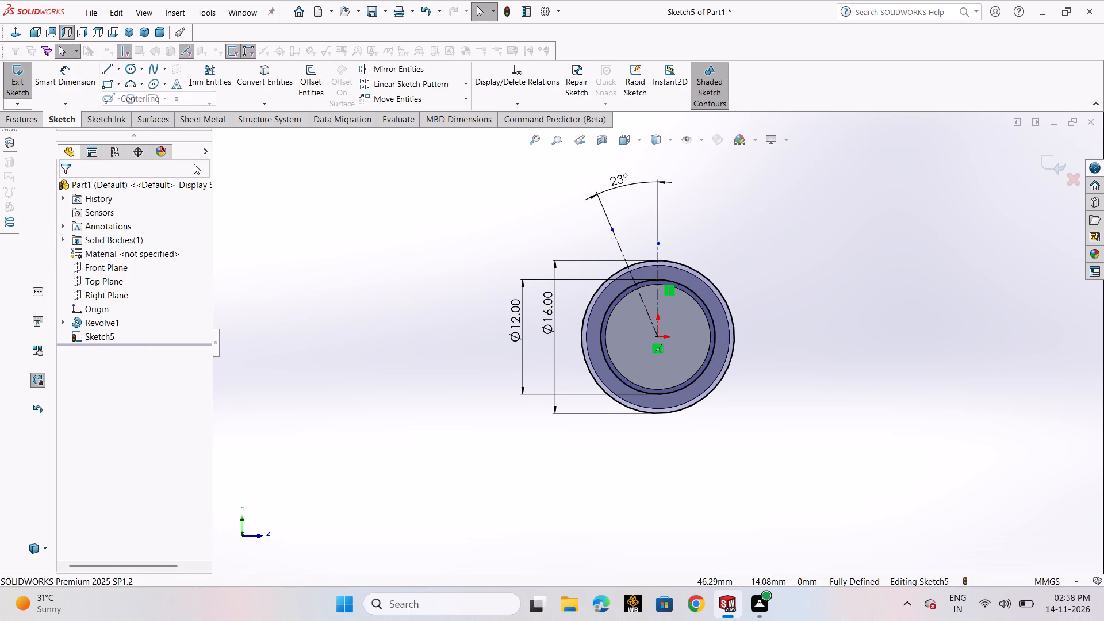
{"action": "left_click", "coordinate": [660, 336]}
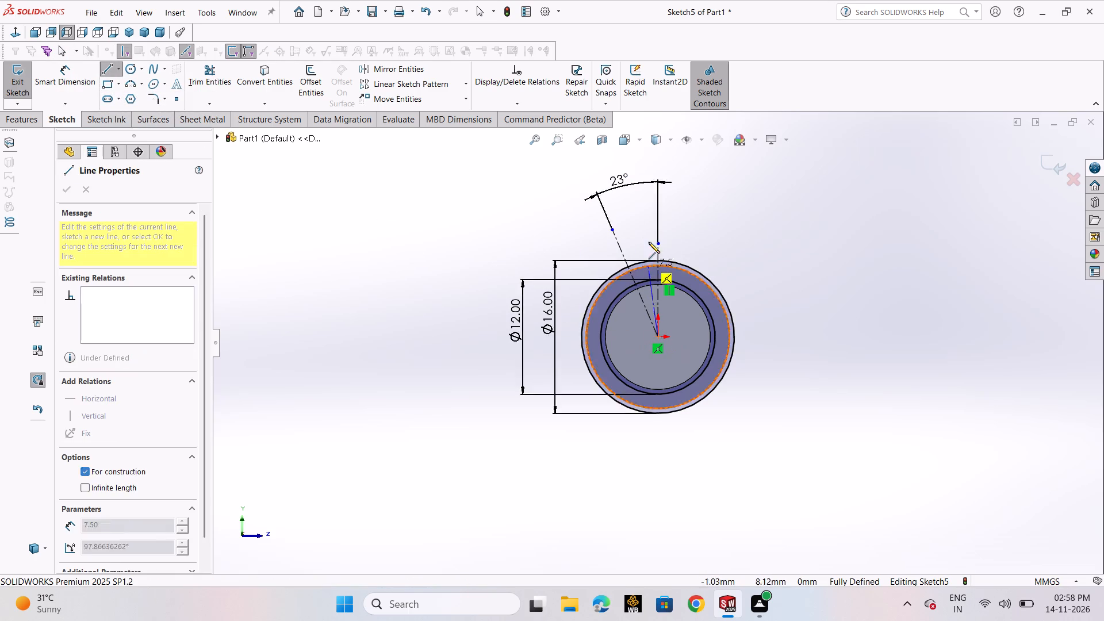
{"action": "left_click", "coordinate": [626, 200]}
{"action": "right_click", "coordinate": [626, 200]}
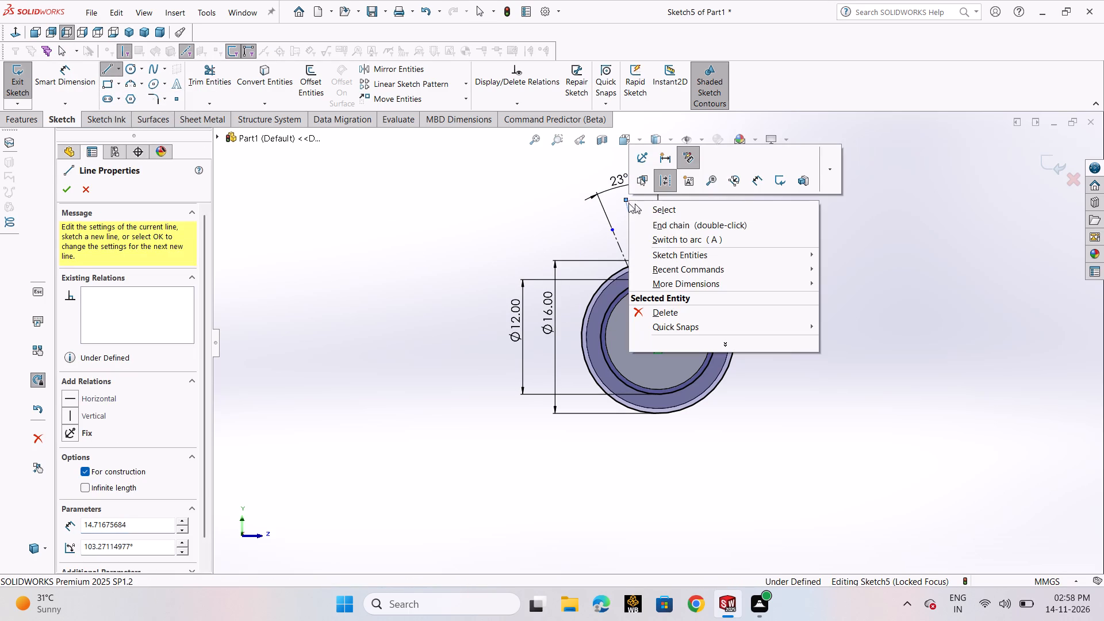
{"action": "left_click", "coordinate": [638, 207]}
Dimension the angle between the middle centerline and the vertical centerline as 6 degrees.
{"action": "left_click", "coordinate": [80, 82]}
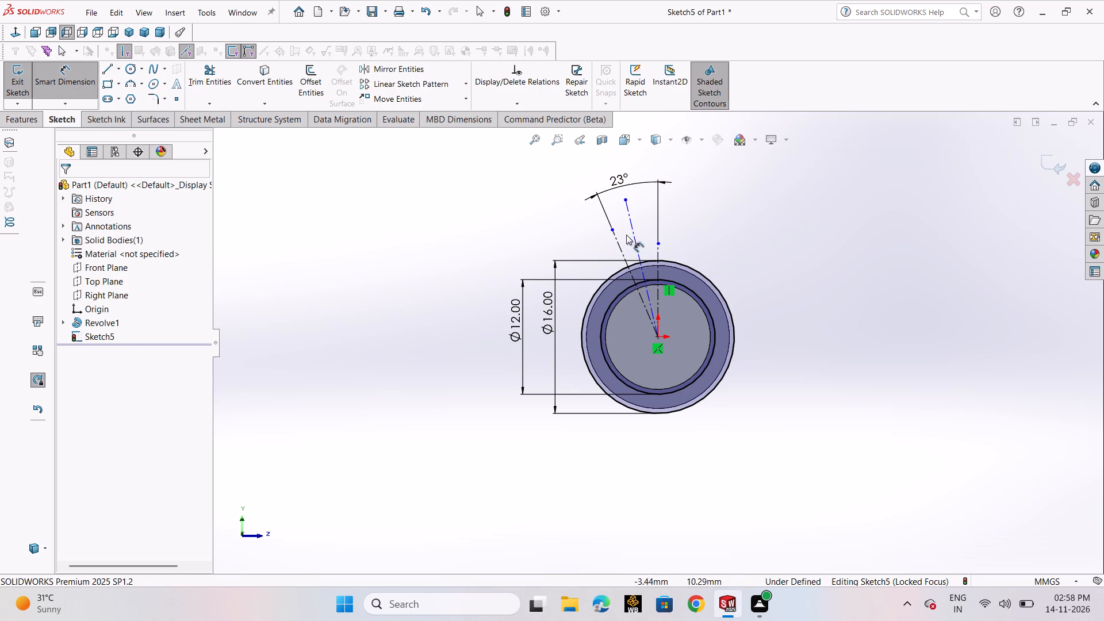
{"action": "left_click", "coordinate": [630, 223]}
{"action": "left_click", "coordinate": [658, 254]}
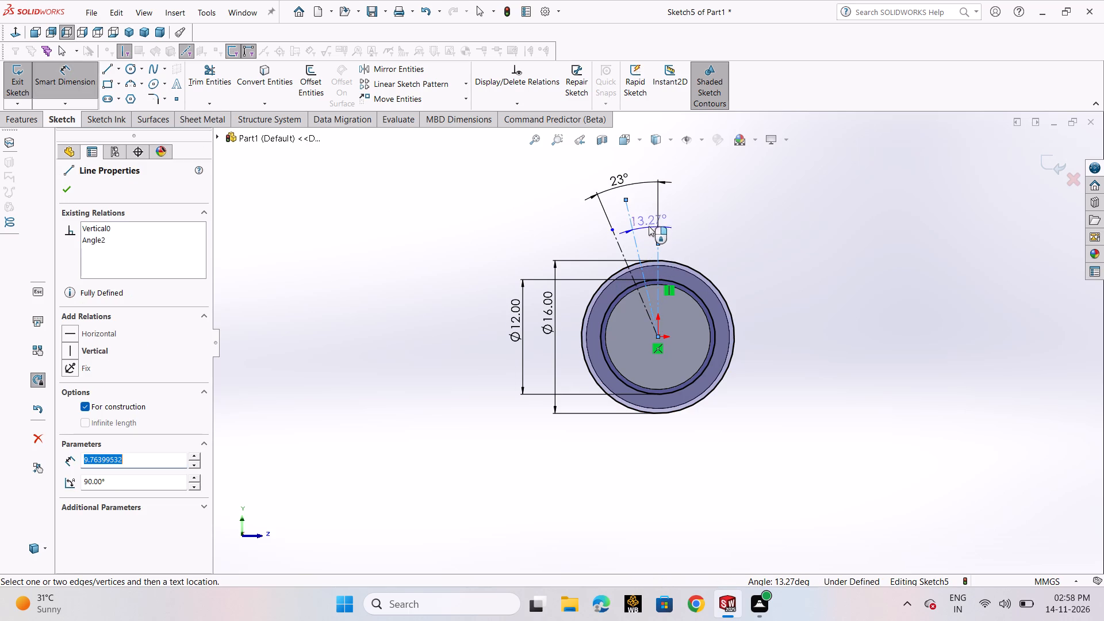
{"action": "left_click", "coordinate": [647, 210]}
{"action": "key", "text": "6"}
{"action": "key", "text": "Return"}
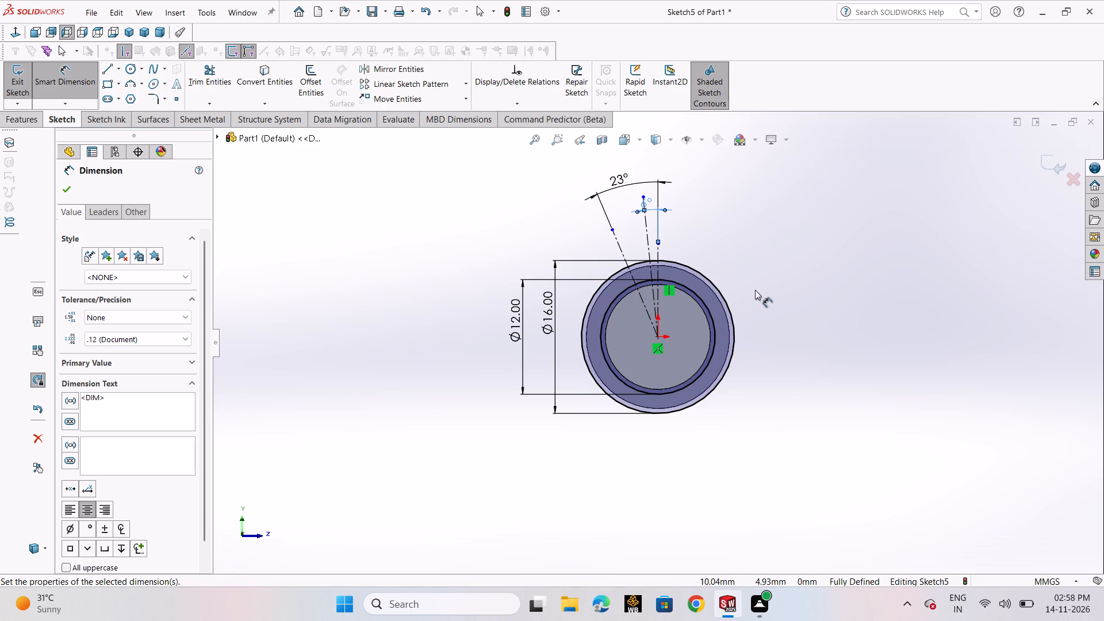
Sketch a three-point arc of about 6.2 mm radius from the 12 mm circle to where the vertical centerline meets the 16 mm circle.
{"action": "scroll", "coordinate": [670, 290], "scroll_direction": "down", "scroll_amount": 2}
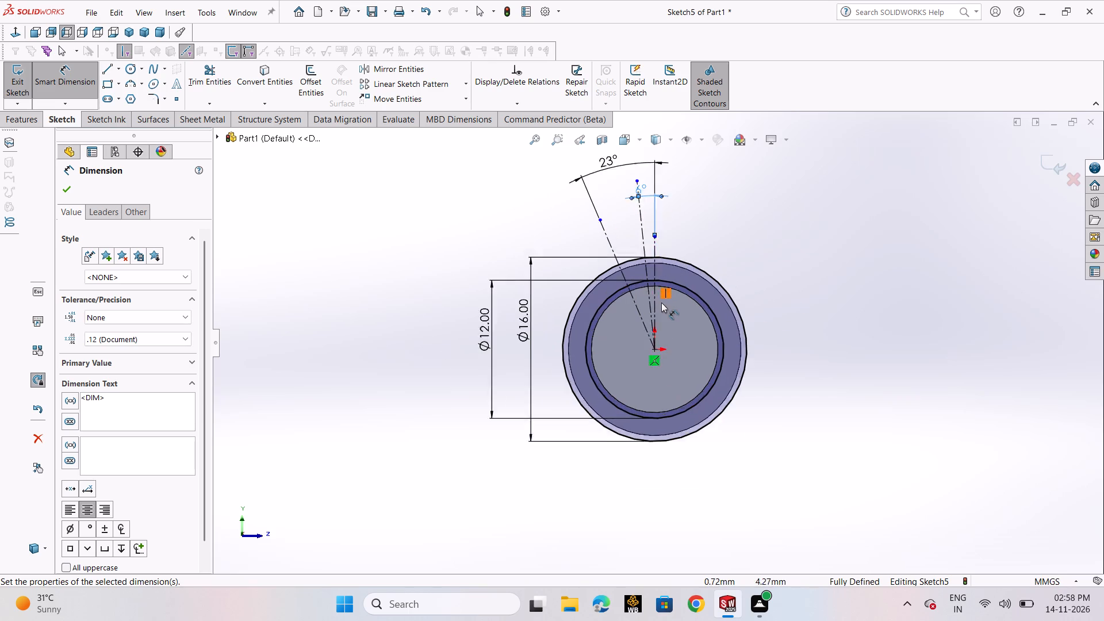
{"action": "scroll", "coordinate": [661, 302], "scroll_direction": "down", "scroll_amount": 4}
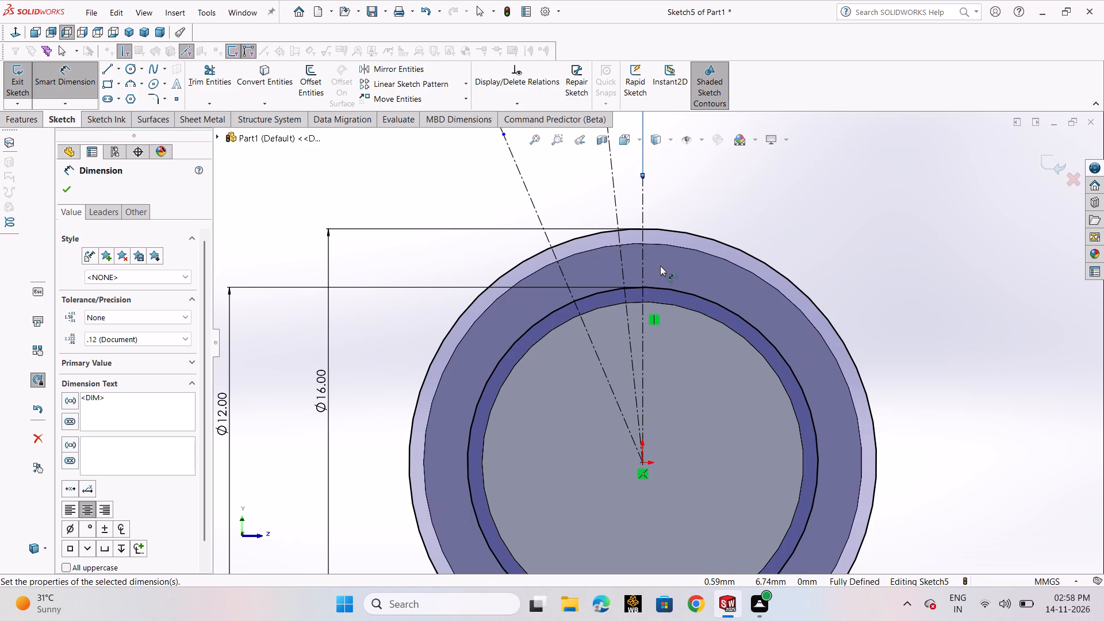
{"action": "left_click", "coordinate": [125, 79]}
{"action": "left_click", "coordinate": [160, 125]}
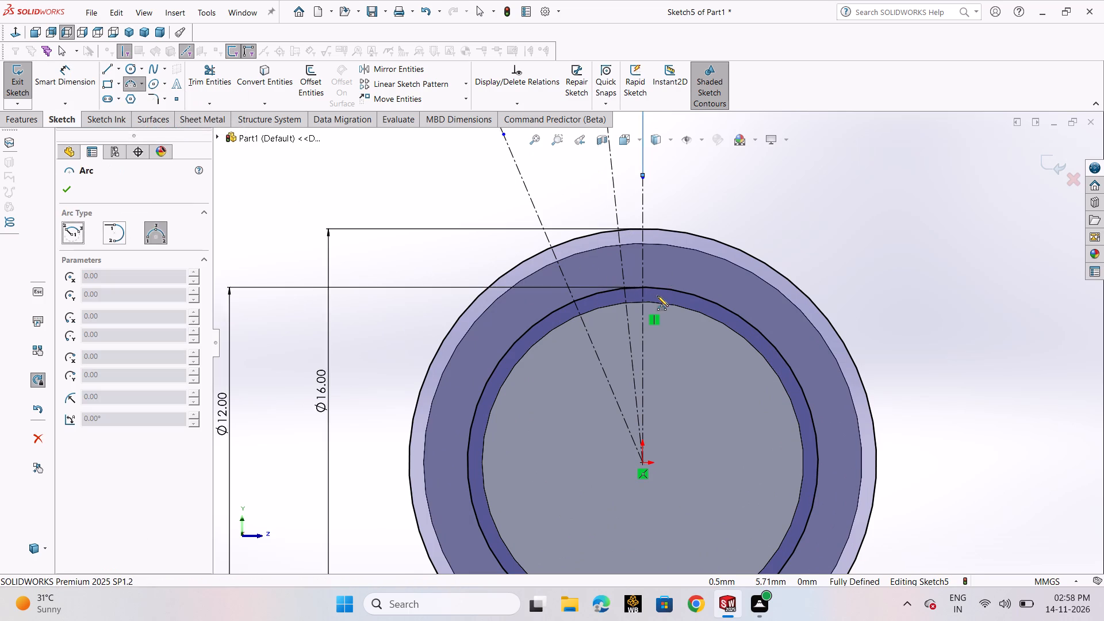
{"action": "scroll", "coordinate": [657, 296], "scroll_direction": "down", "scroll_amount": 4}
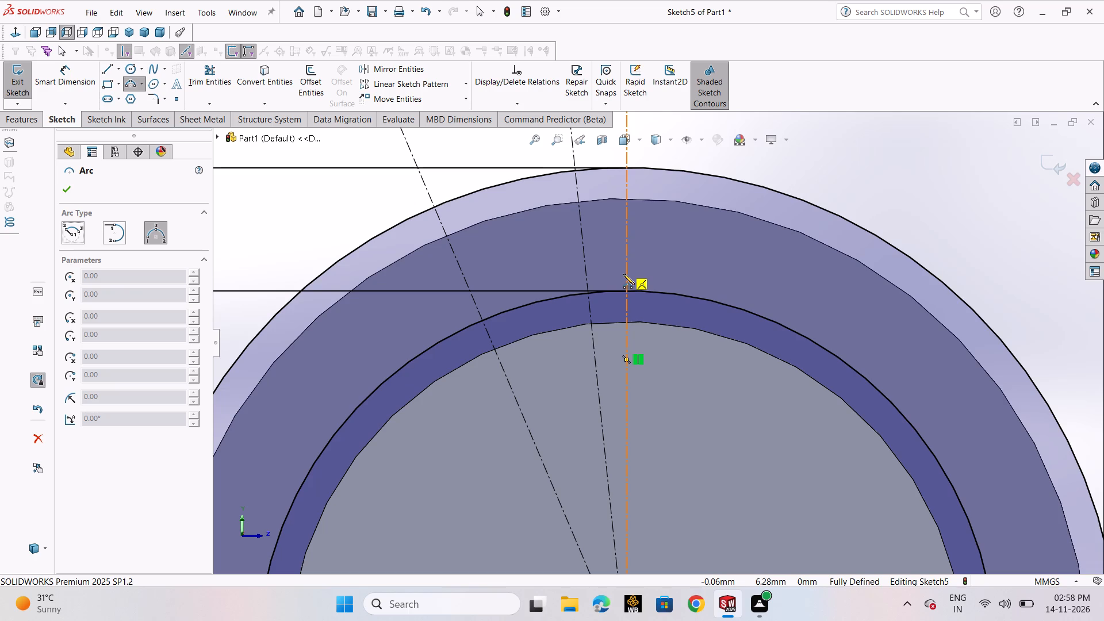
{"action": "scroll", "coordinate": [615, 284], "scroll_direction": "down", "scroll_amount": 4}
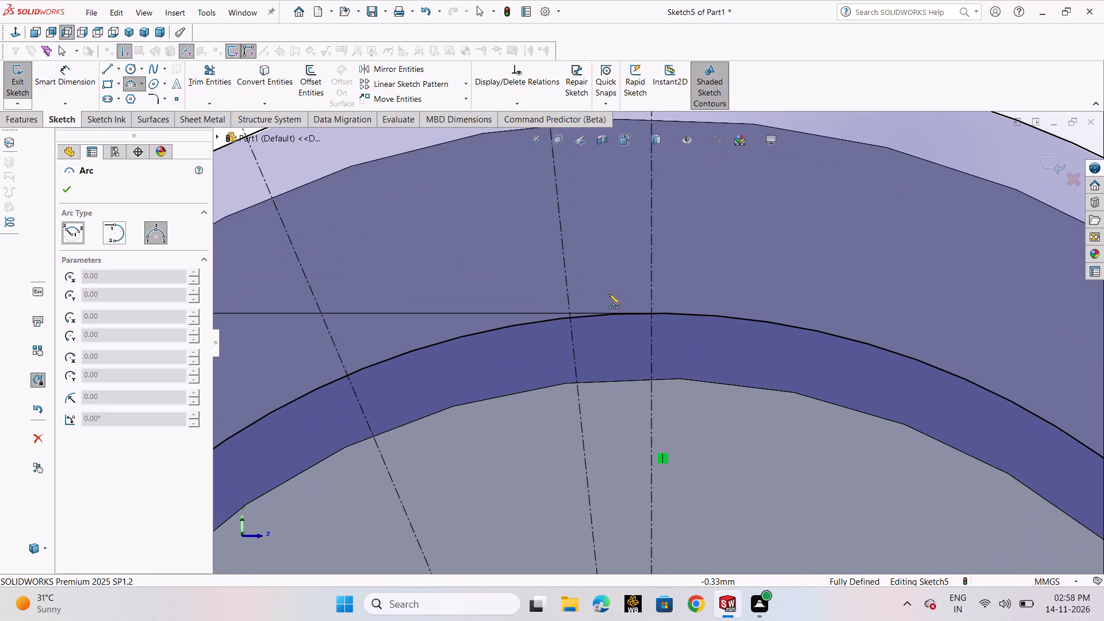
{"action": "scroll", "coordinate": [612, 305], "scroll_direction": "down", "scroll_amount": 2}
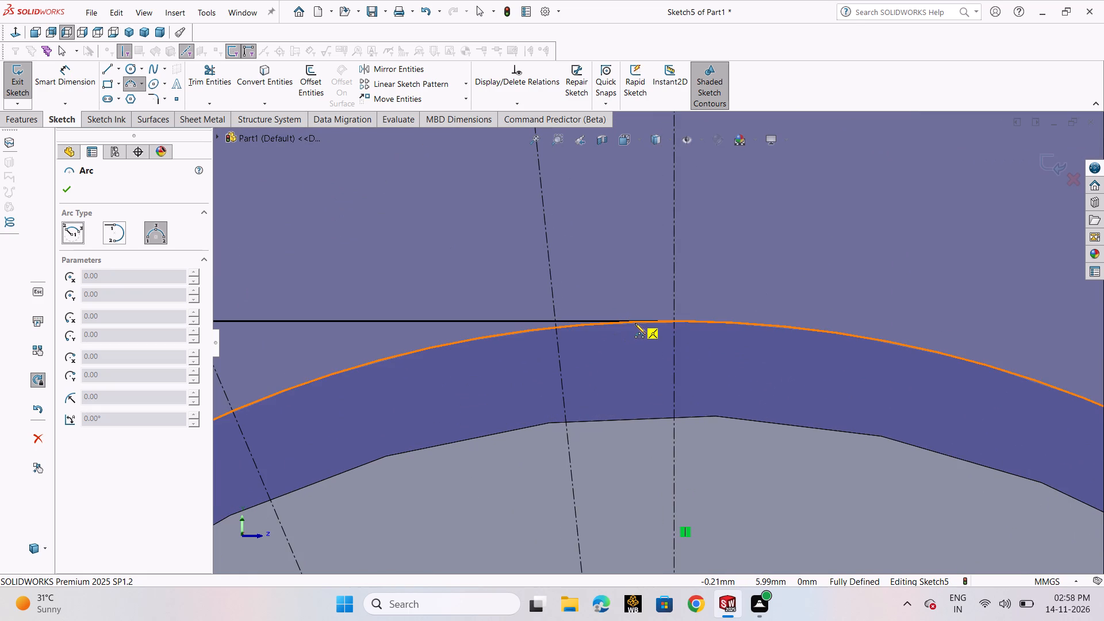
{"action": "left_click", "coordinate": [628, 323]}
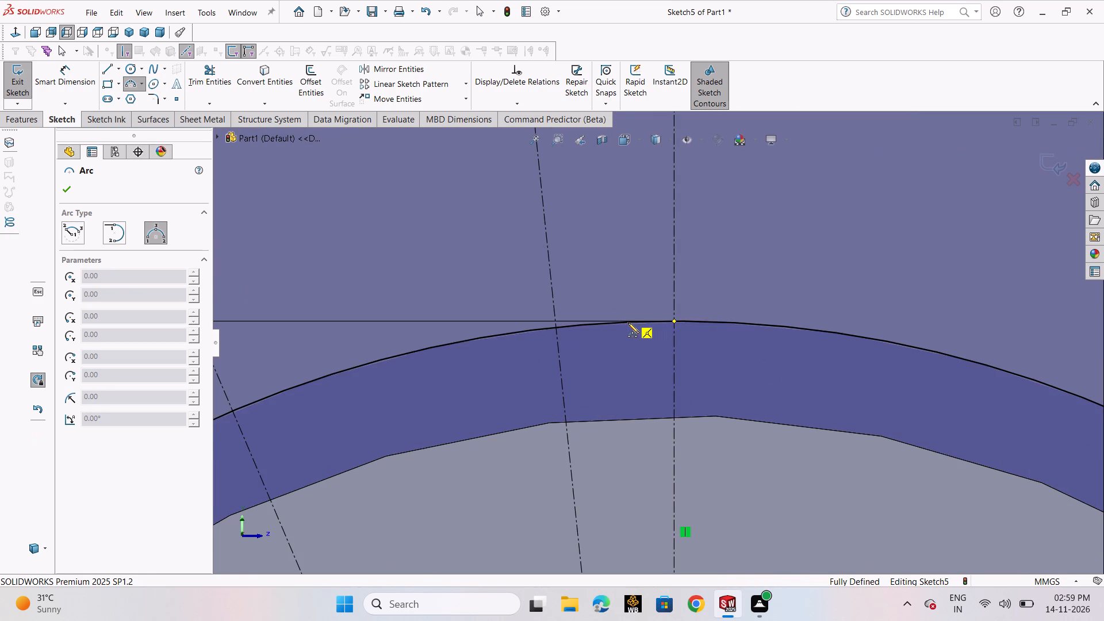
{"action": "scroll", "coordinate": [647, 273], "scroll_direction": "up", "scroll_amount": 3}
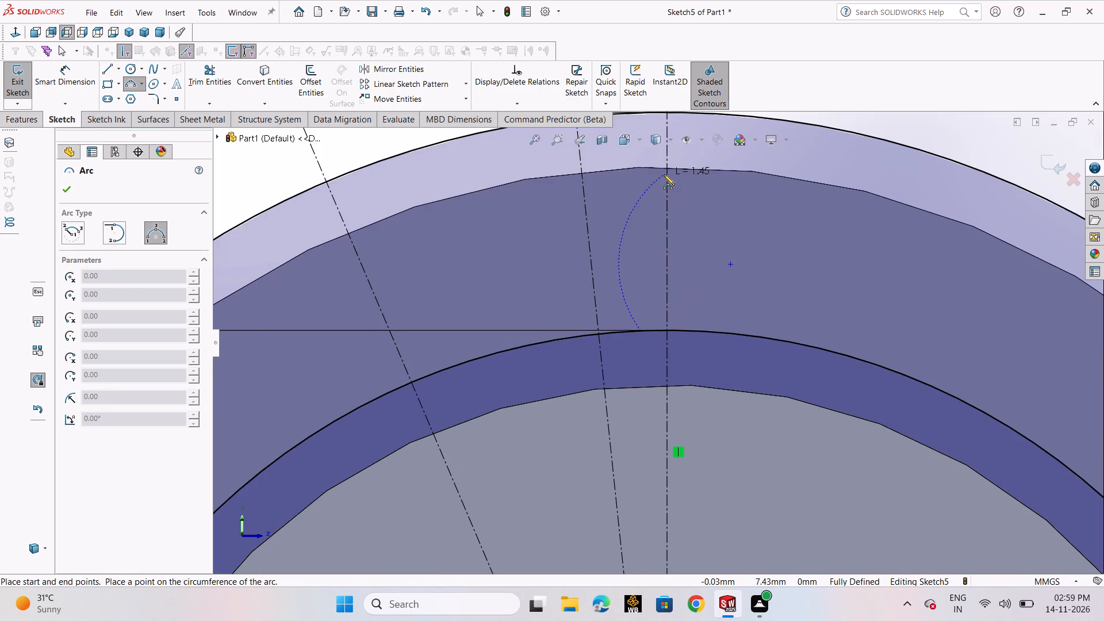
{"action": "scroll", "coordinate": [664, 174], "scroll_direction": "up", "scroll_amount": 2}
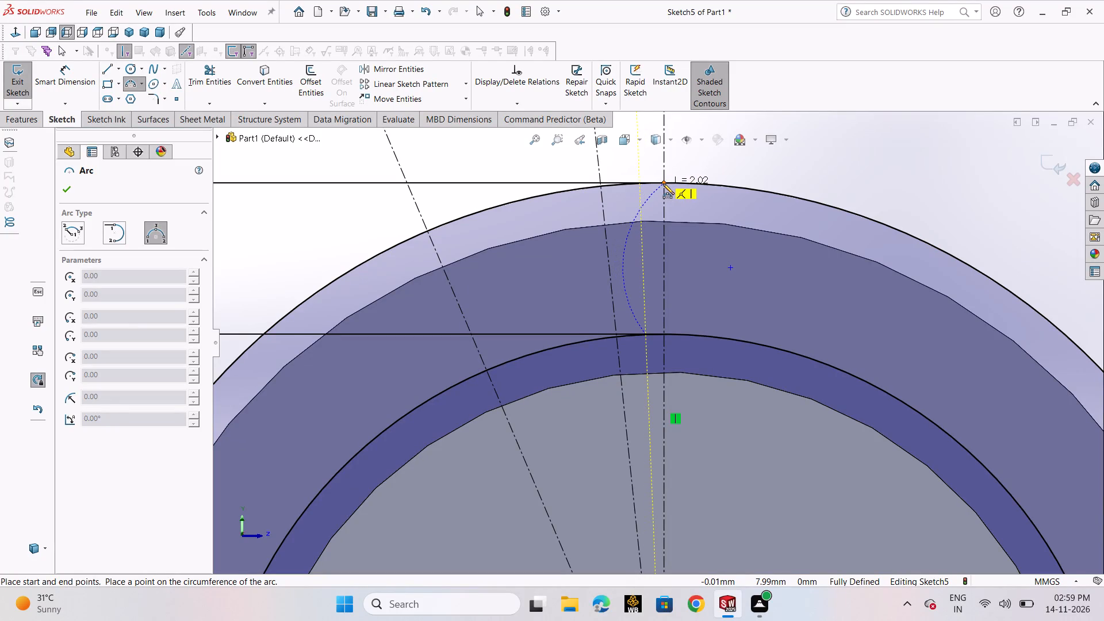
{"action": "left_click", "coordinate": [663, 183]}
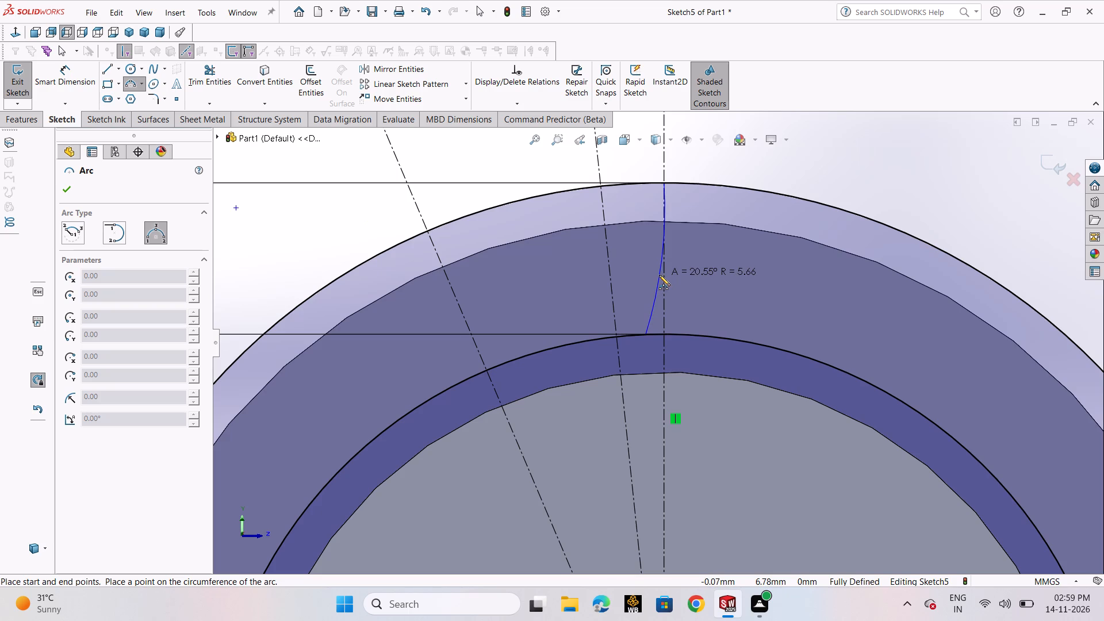
{"action": "left_click", "coordinate": [659, 275]}
{"action": "right_click", "coordinate": [658, 275]}
{"action": "left_click", "coordinate": [664, 281]}
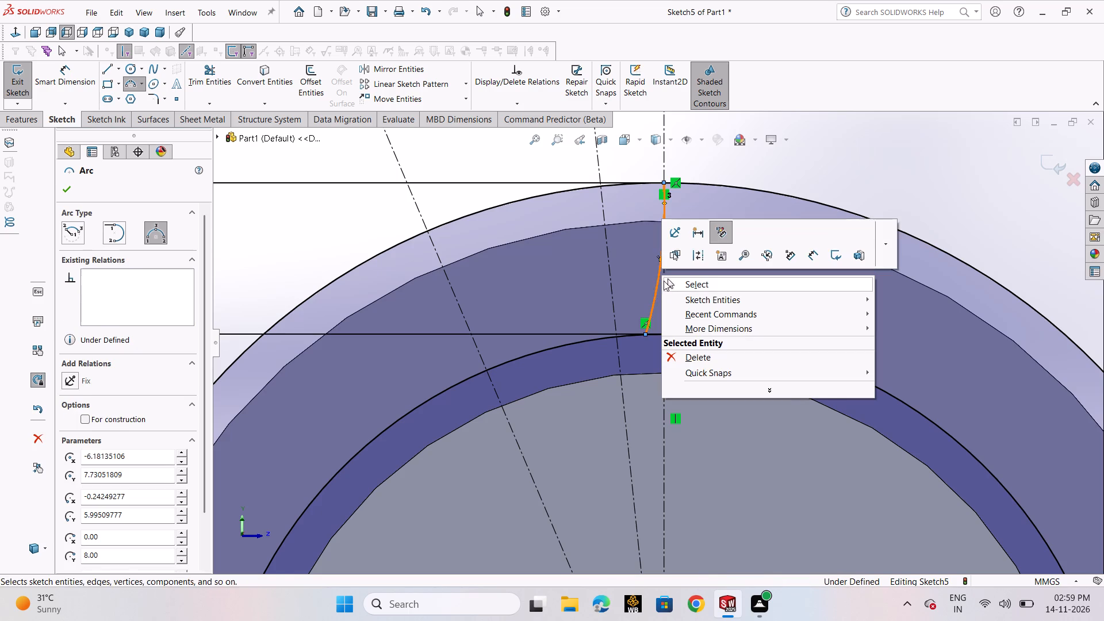
Dimension the arc's radius as 5 mm.
{"action": "left_click", "coordinate": [78, 94]}
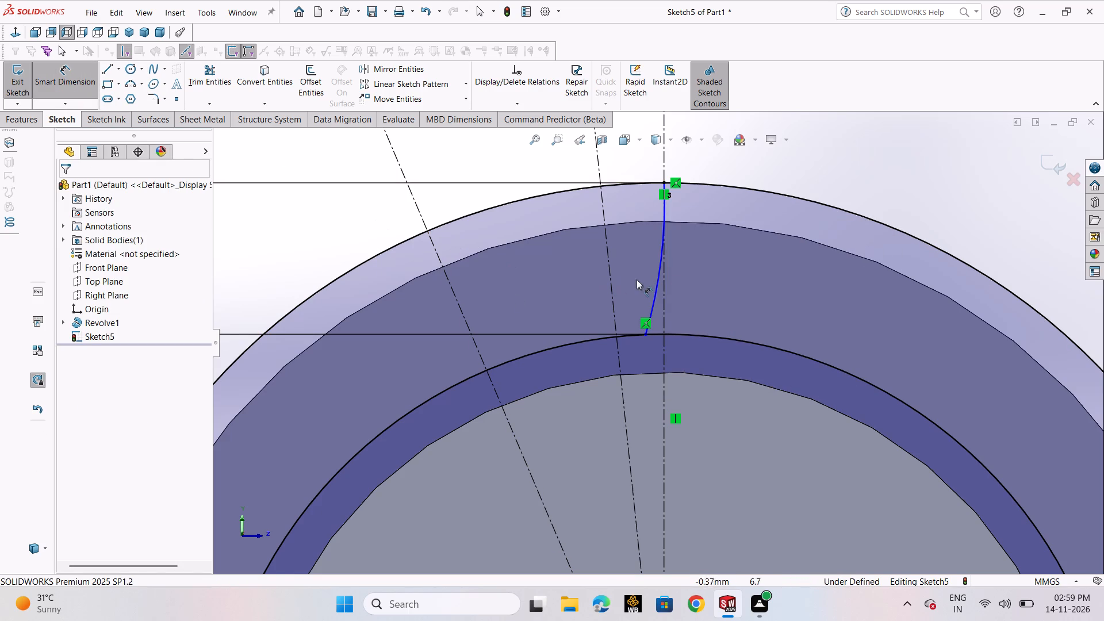
{"action": "left_click", "coordinate": [655, 294]}
{"action": "left_click", "coordinate": [535, 262]}
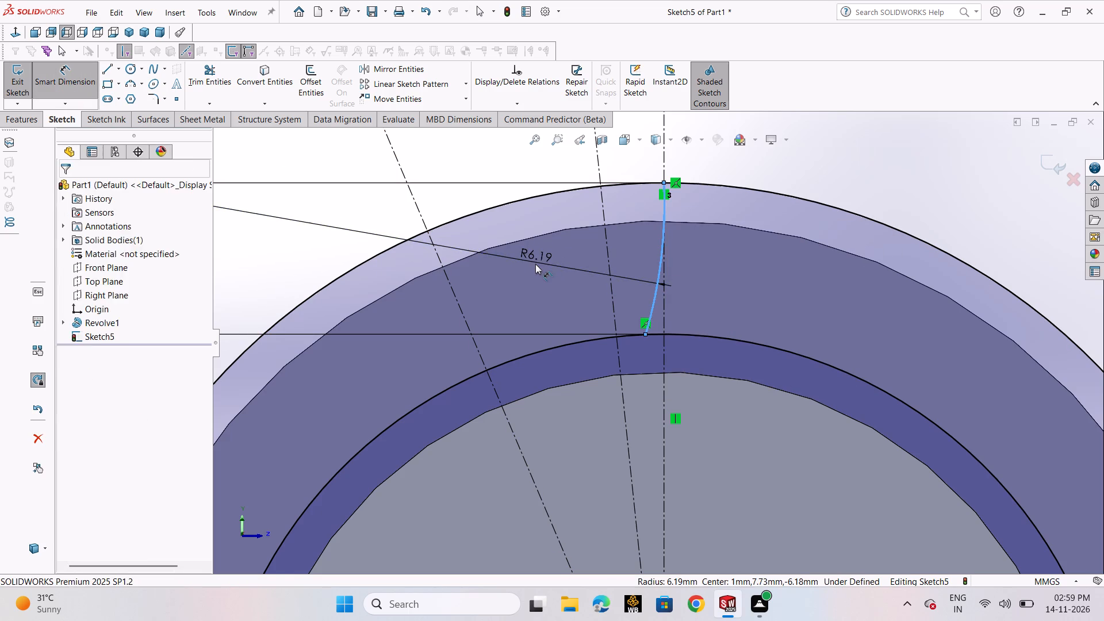
{"action": "key", "text": "5"}
{"action": "key", "text": "Return"}
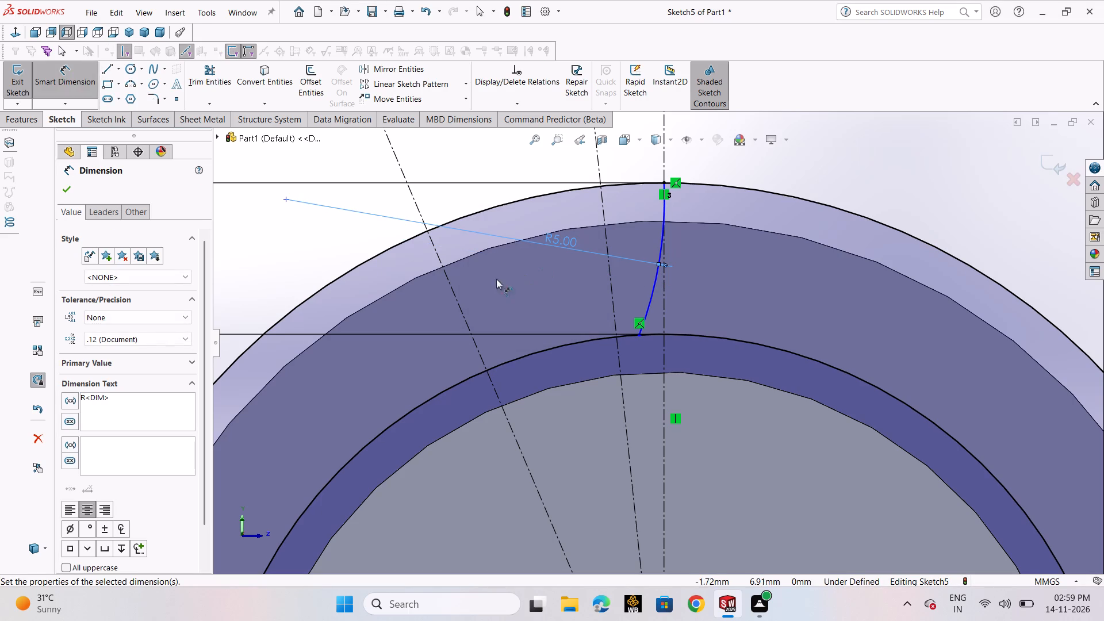
{"action": "left_click", "coordinate": [63, 194]}
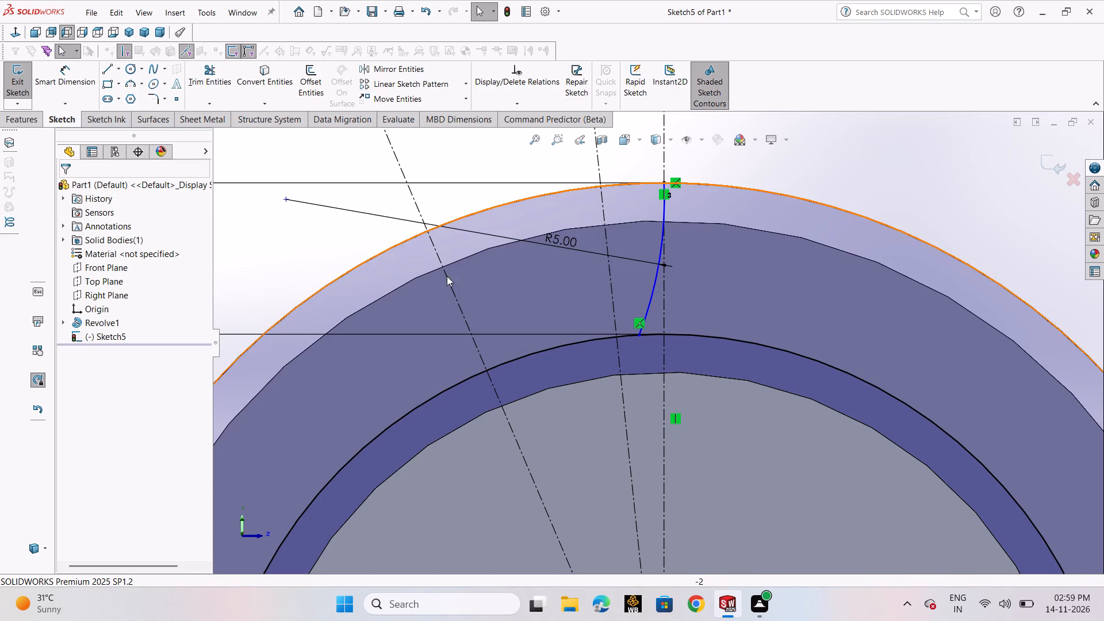
{"action": "left_click", "coordinate": [288, 244]}
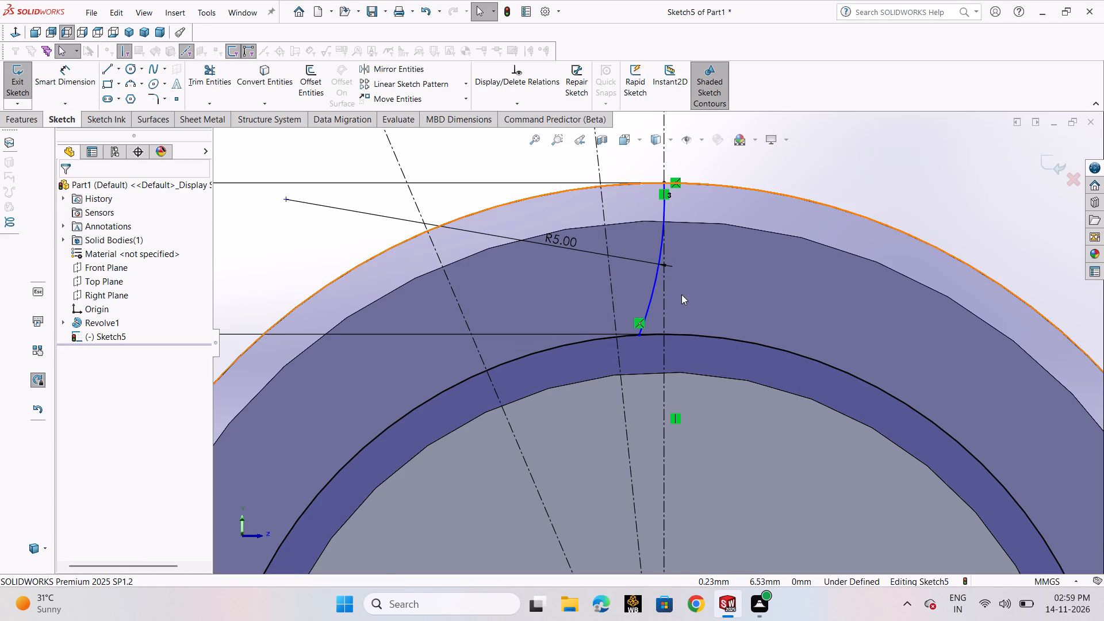
Move the R5 dimension text along its leader toward the arc's centre, past the 23-degree centerline.
{"action": "scroll", "coordinate": [681, 294], "scroll_direction": "up", "scroll_amount": 2}
{"action": "scroll", "coordinate": [623, 313], "scroll_direction": "down", "scroll_amount": 5}
{"action": "scroll", "coordinate": [672, 377], "scroll_direction": "down", "scroll_amount": 2}
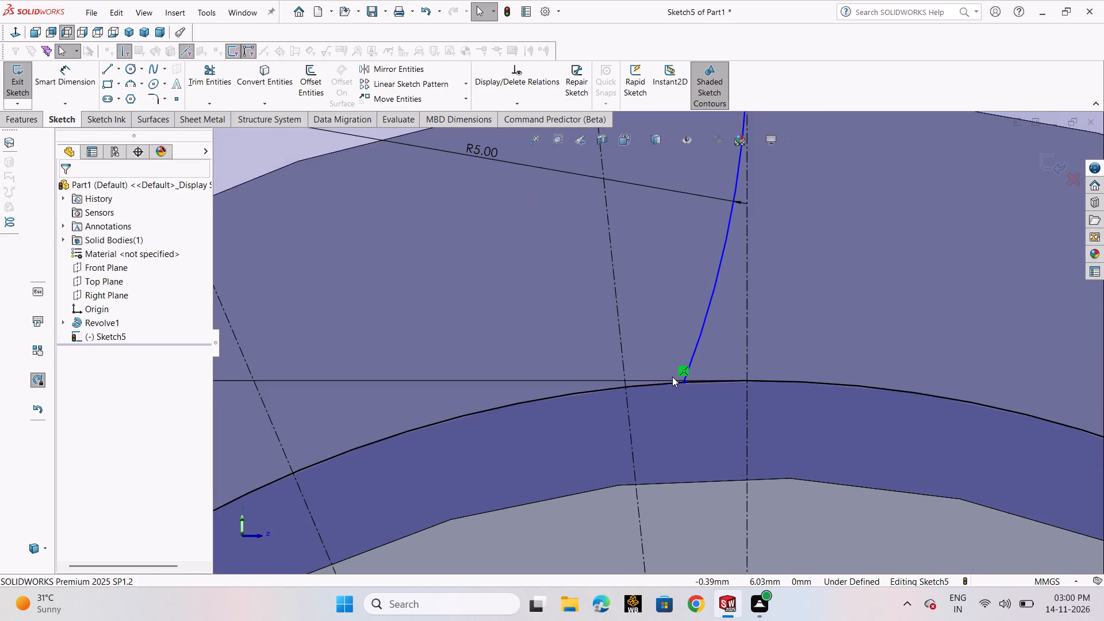
{"action": "scroll", "coordinate": [677, 377], "scroll_direction": "down", "scroll_amount": 3}
{"action": "scroll", "coordinate": [704, 354], "scroll_direction": "up", "scroll_amount": 3}
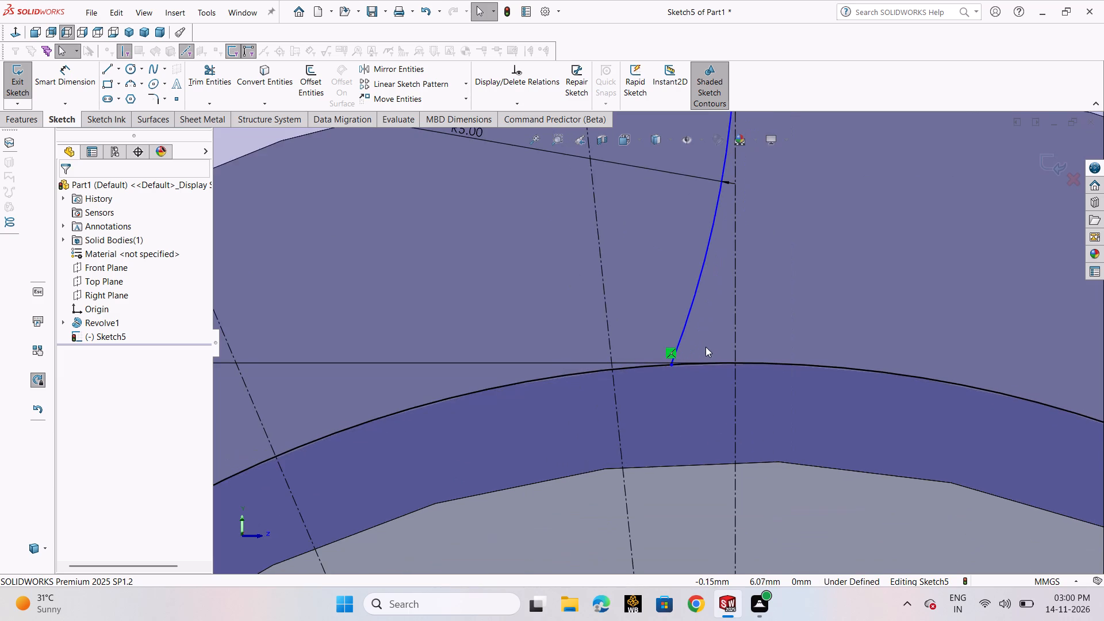
{"action": "scroll", "coordinate": [685, 338], "scroll_direction": "up", "scroll_amount": 7}
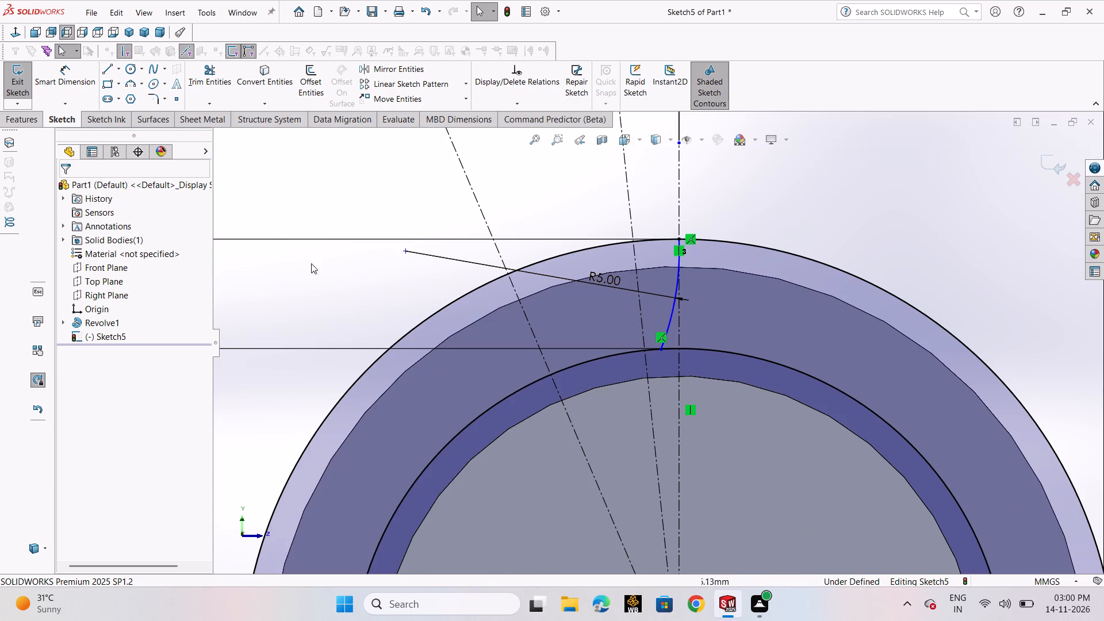
{"action": "left_click", "coordinate": [277, 193]}
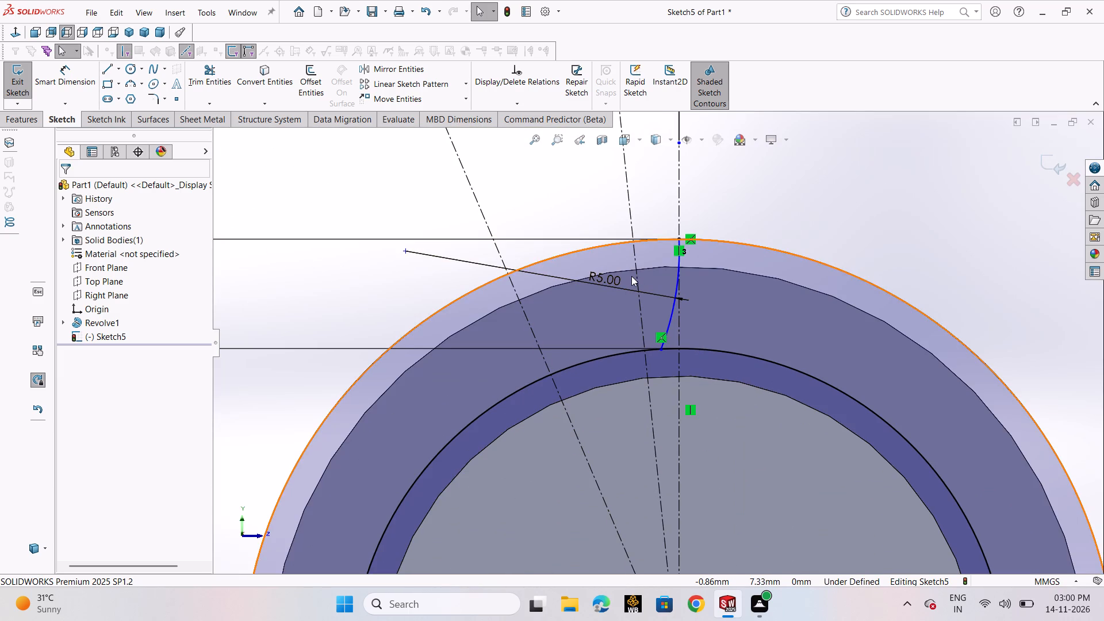
{"action": "scroll", "coordinate": [575, 294], "scroll_direction": "down", "scroll_amount": 2}
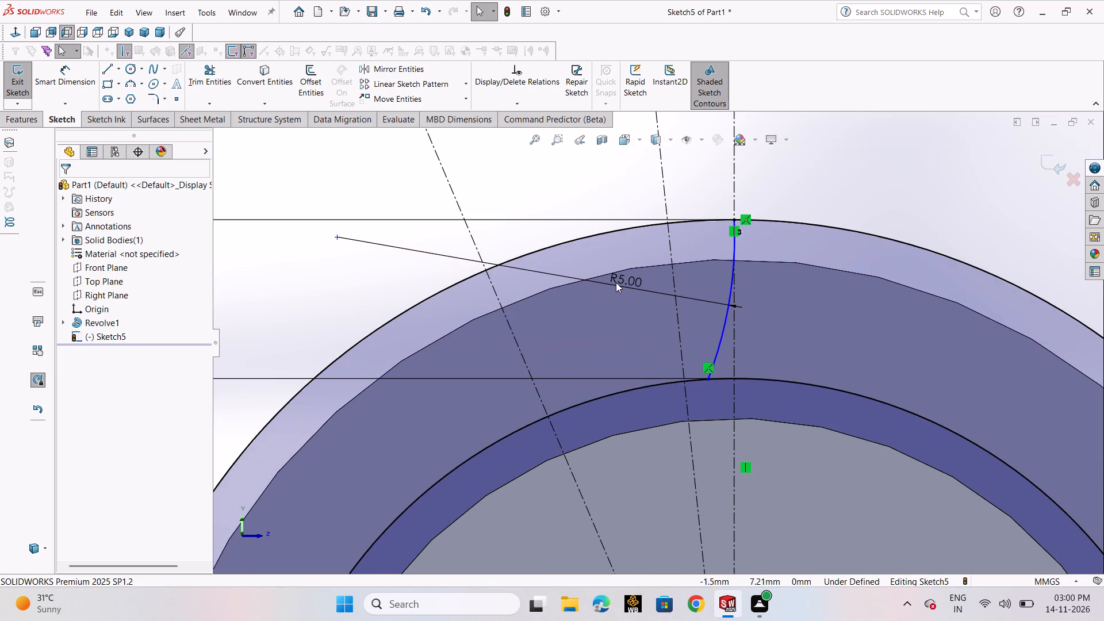
{"action": "left_click_drag", "start_coordinate": [618, 280], "coordinate": [451, 250]}
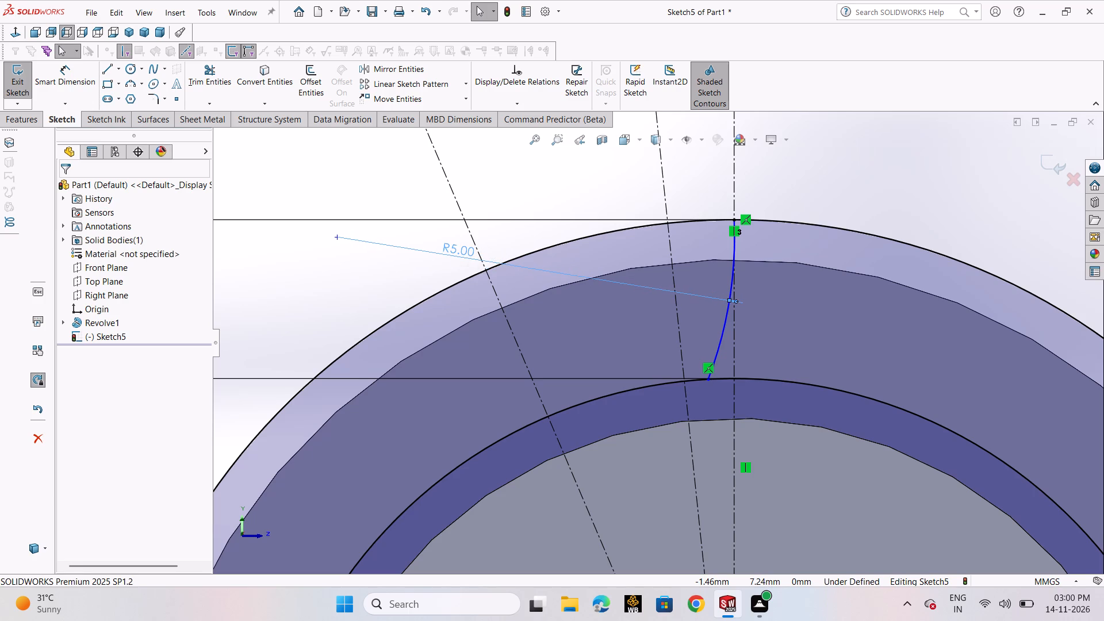
{"action": "left_click", "coordinate": [312, 274]}
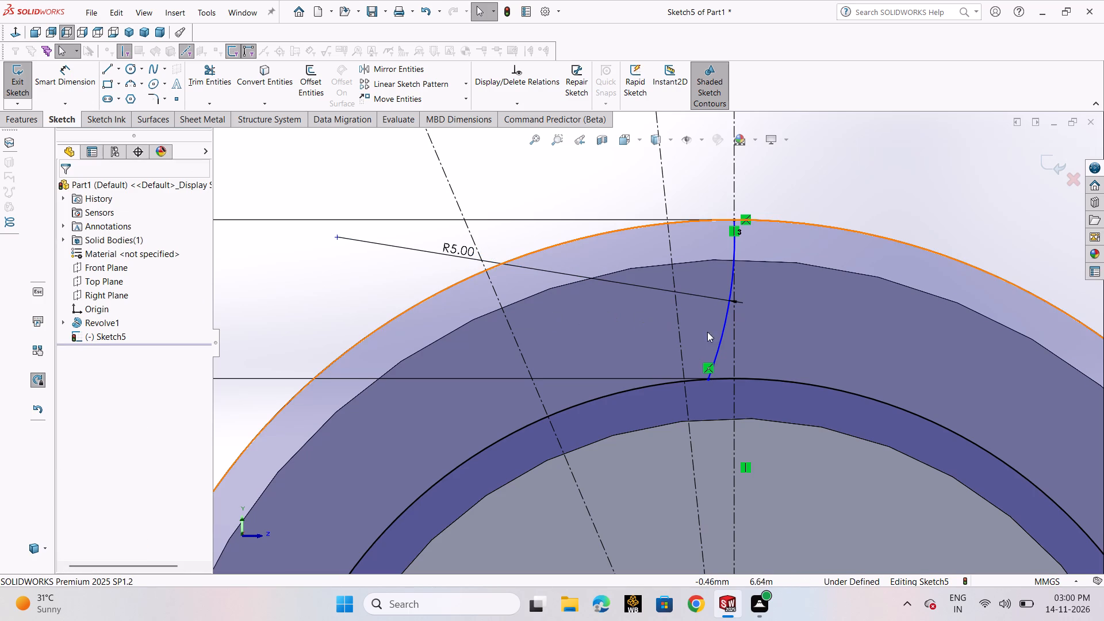
Examine the arc up close, checking its ends on the 12 mm and 16 mm circles against the vertical centerline.
{"action": "left_click", "coordinate": [851, 210]}
{"action": "scroll", "coordinate": [765, 264], "scroll_direction": "down", "scroll_amount": 4}
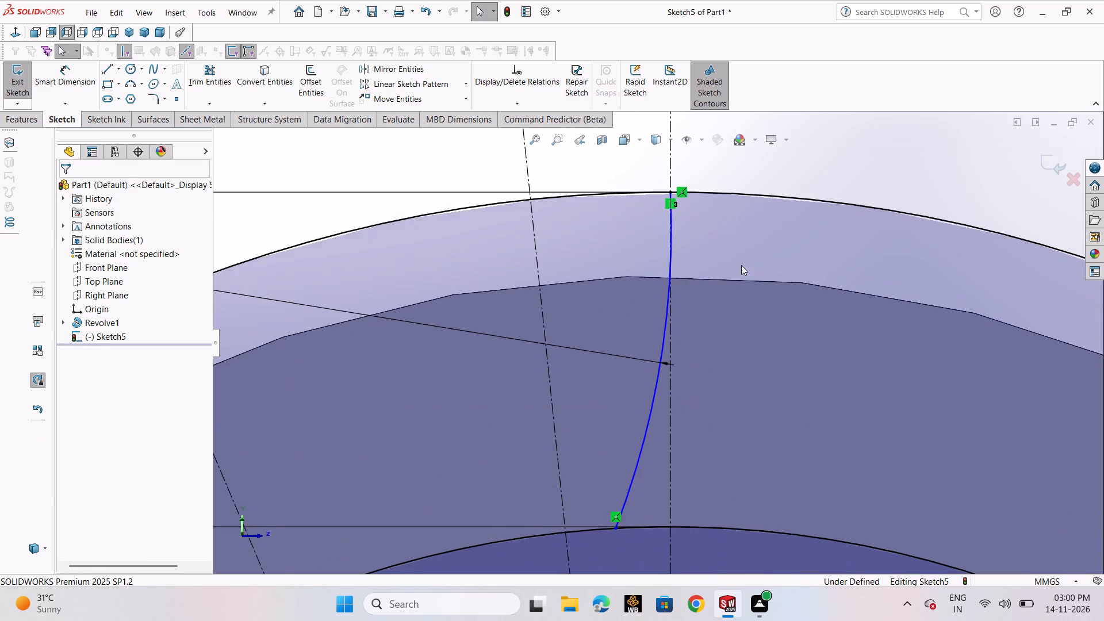
{"action": "scroll", "coordinate": [714, 269], "scroll_direction": "up", "scroll_amount": 5}
{"action": "scroll", "coordinate": [654, 360], "scroll_direction": "up", "scroll_amount": 3}
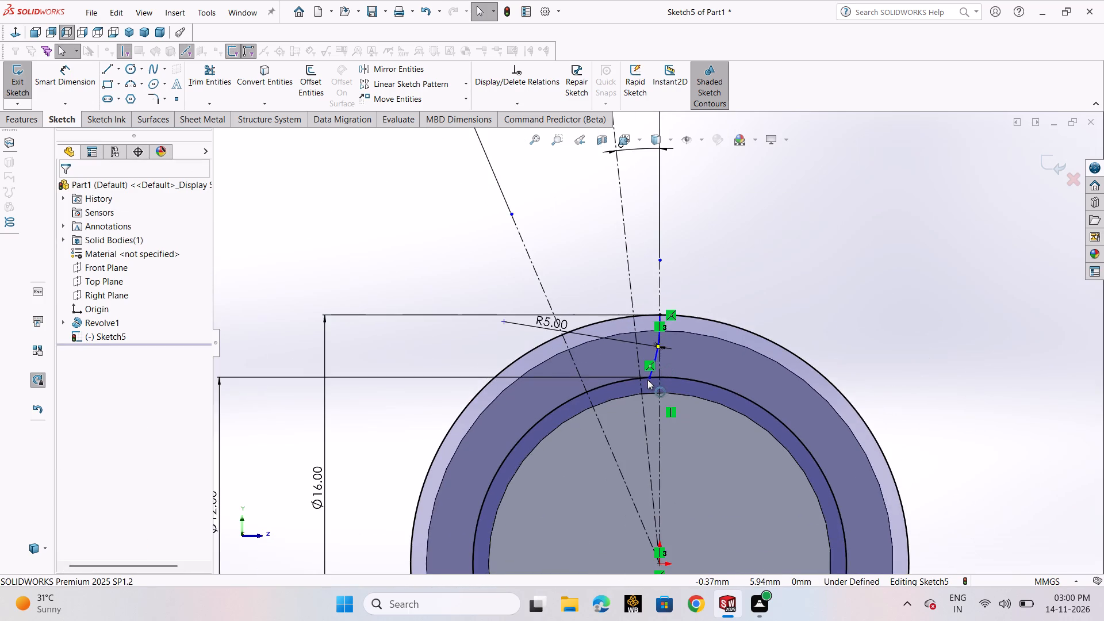
{"action": "scroll", "coordinate": [647, 380], "scroll_direction": "down", "scroll_amount": 7}
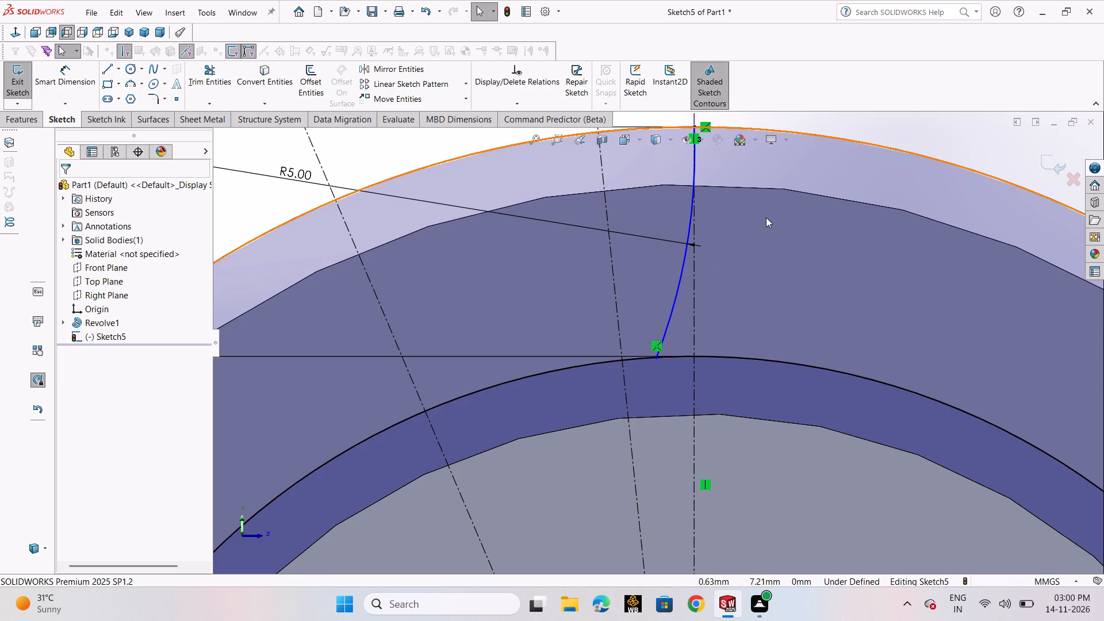
{"action": "scroll", "coordinate": [766, 204], "scroll_direction": "up", "scroll_amount": 3}
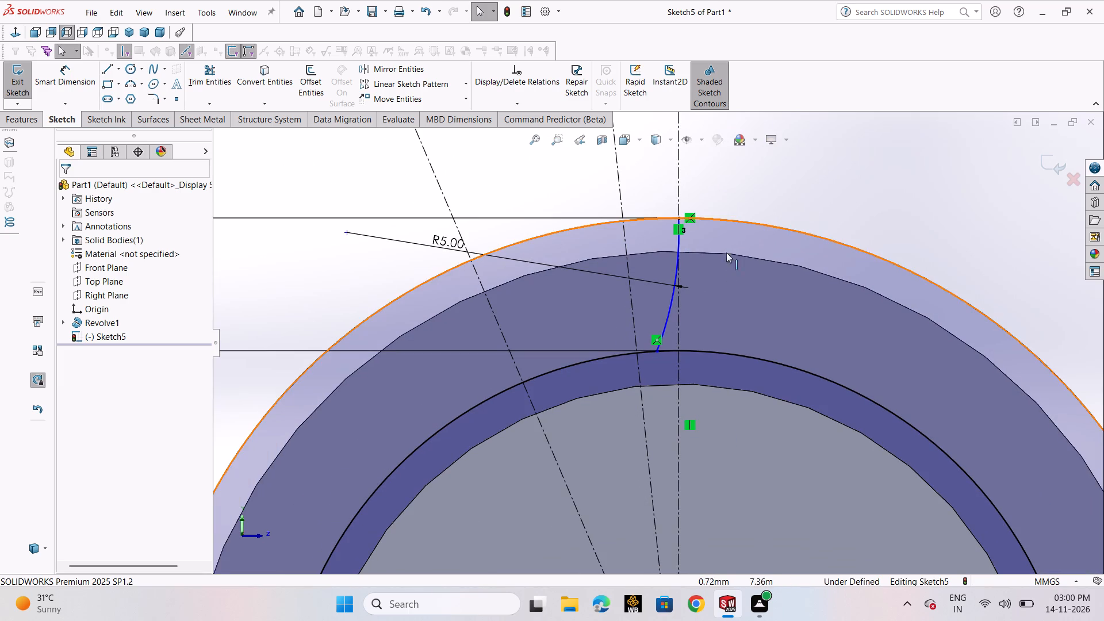
{"action": "left_click", "coordinate": [767, 177]}
{"action": "scroll", "coordinate": [678, 302], "scroll_direction": "down", "scroll_amount": 4}
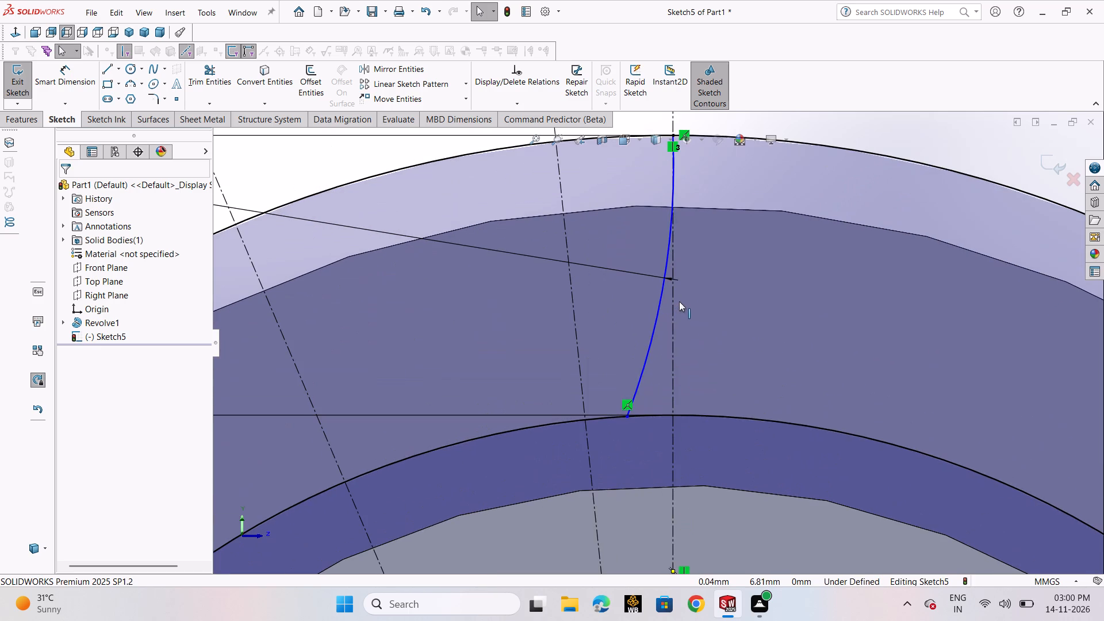
{"action": "scroll", "coordinate": [655, 354], "scroll_direction": "down", "scroll_amount": 2}
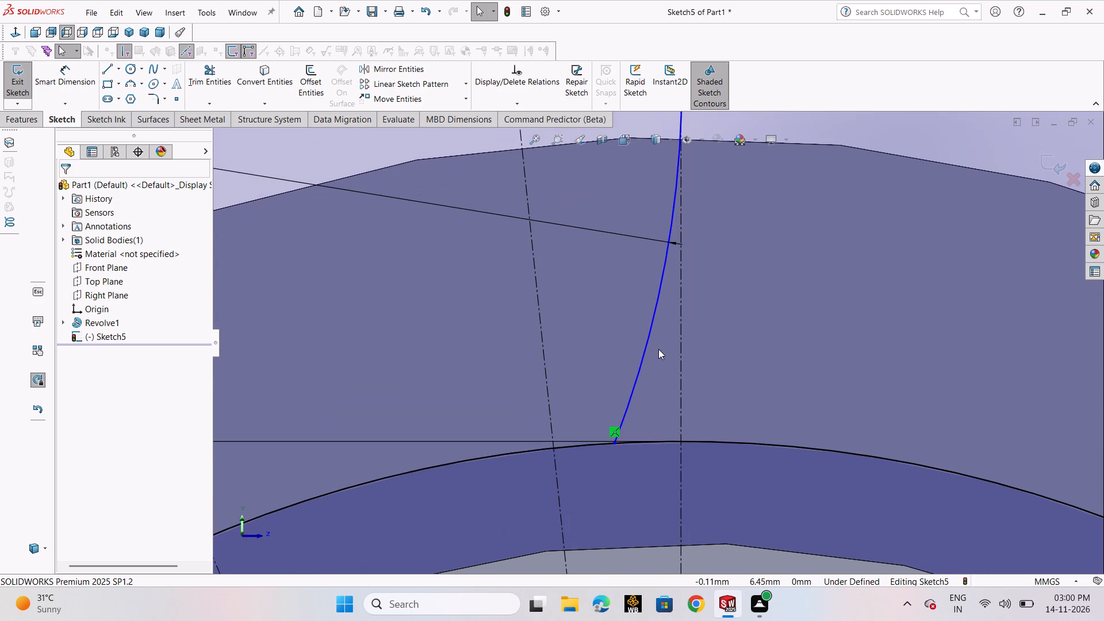
{"action": "scroll", "coordinate": [658, 348], "scroll_direction": "up", "scroll_amount": 5}
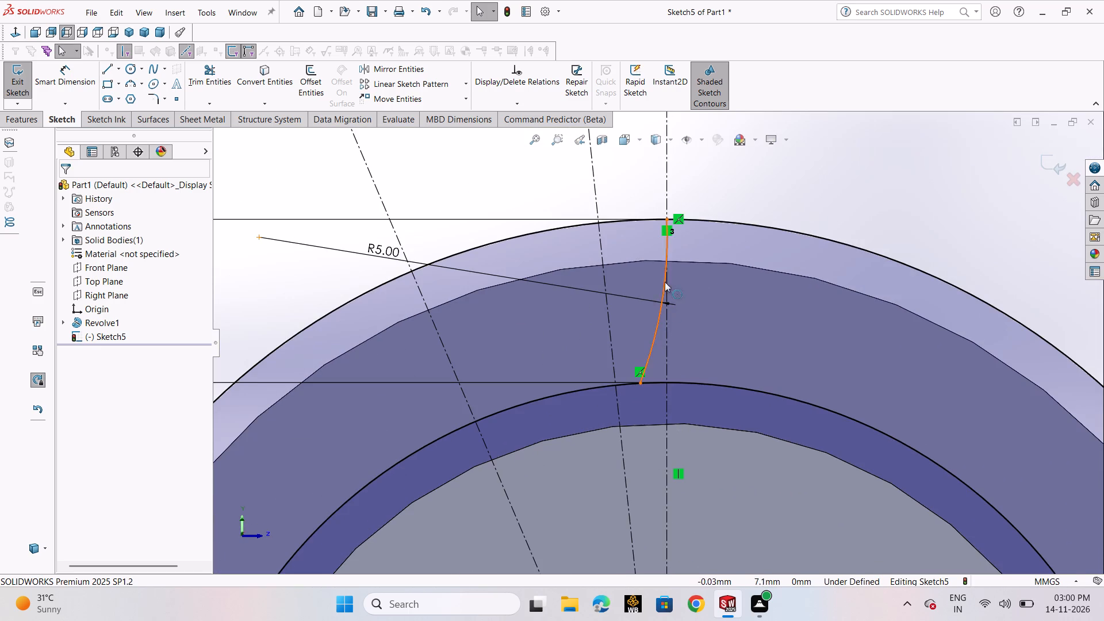
{"action": "scroll", "coordinate": [666, 269], "scroll_direction": "down", "scroll_amount": 4}
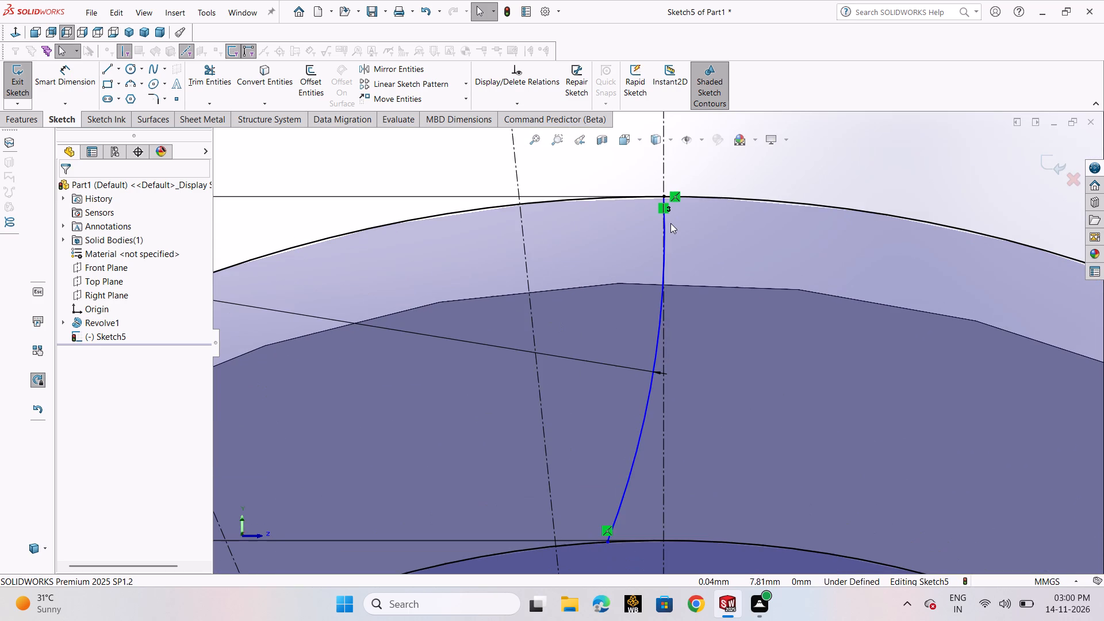
{"action": "scroll", "coordinate": [668, 209], "scroll_direction": "down", "scroll_amount": 2}
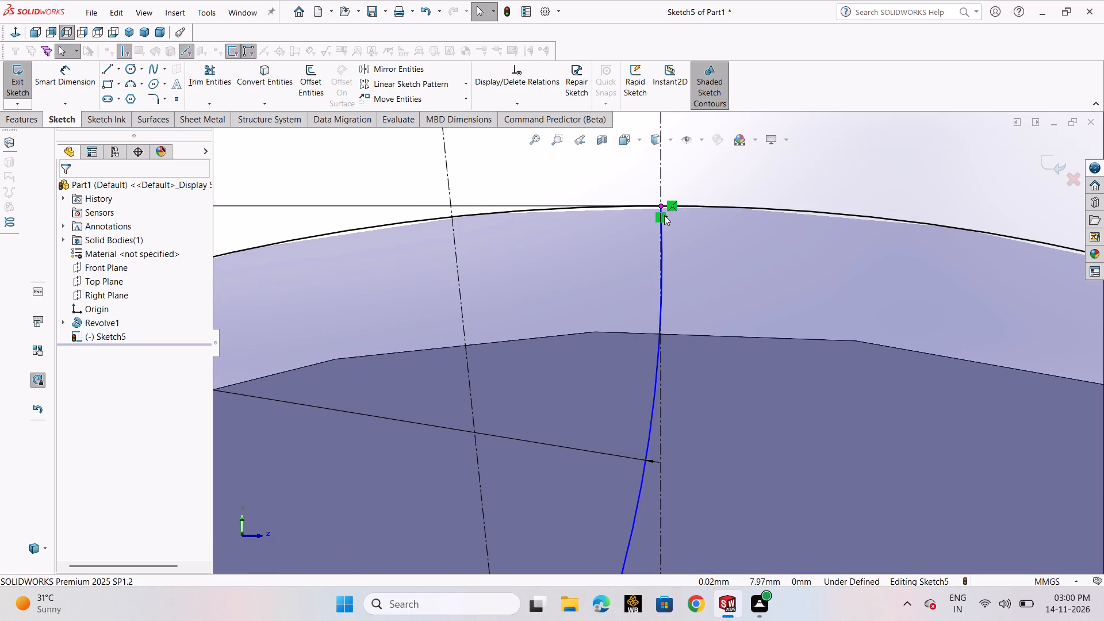
{"action": "left_click", "coordinate": [697, 187]}
{"action": "scroll", "coordinate": [711, 243], "scroll_direction": "down", "scroll_amount": 3}
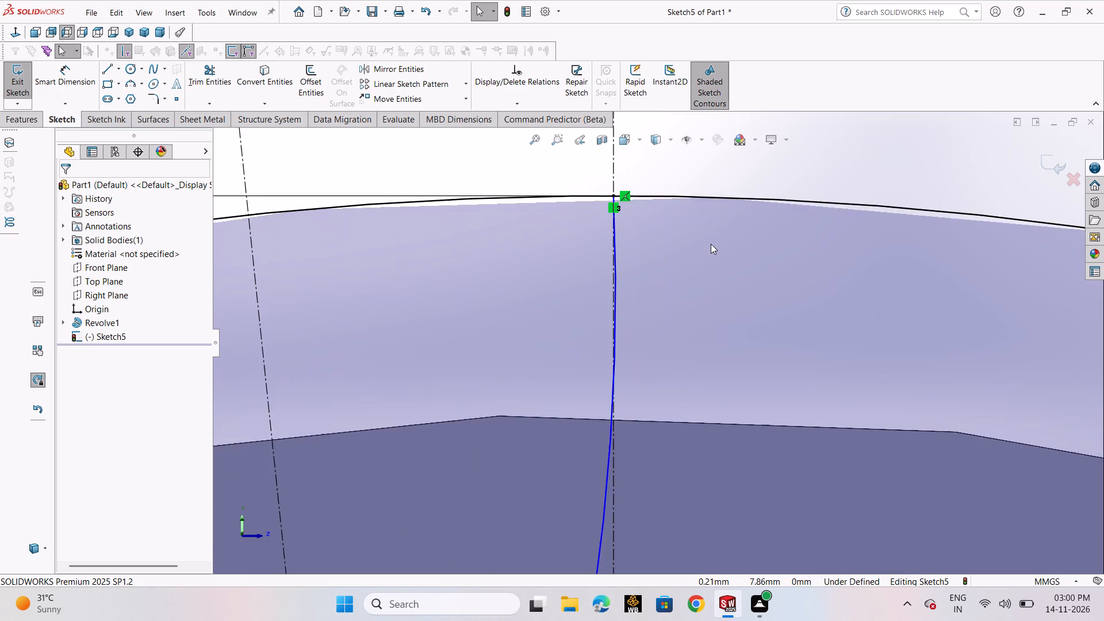
{"action": "scroll", "coordinate": [711, 244], "scroll_direction": "up", "scroll_amount": 1}
{"action": "scroll", "coordinate": [711, 244], "scroll_direction": "down", "scroll_amount": 3}
{"action": "scroll", "coordinate": [711, 244], "scroll_direction": "up", "scroll_amount": 8}
{"action": "scroll", "coordinate": [641, 310], "scroll_direction": "up", "scroll_amount": 5}
{"action": "scroll", "coordinate": [657, 390], "scroll_direction": "up", "scroll_amount": 2}
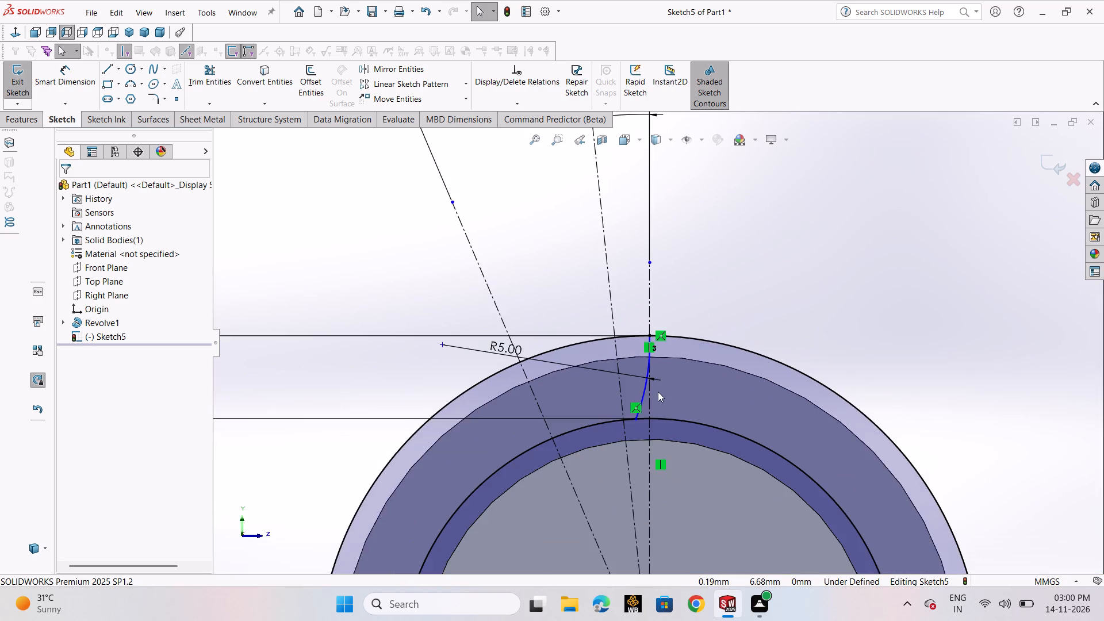
{"action": "scroll", "coordinate": [661, 380], "scroll_direction": "down", "scroll_amount": 3}
{"action": "scroll", "coordinate": [654, 382], "scroll_direction": "up", "scroll_amount": 7}
{"action": "scroll", "coordinate": [649, 344], "scroll_direction": "down", "scroll_amount": 4}
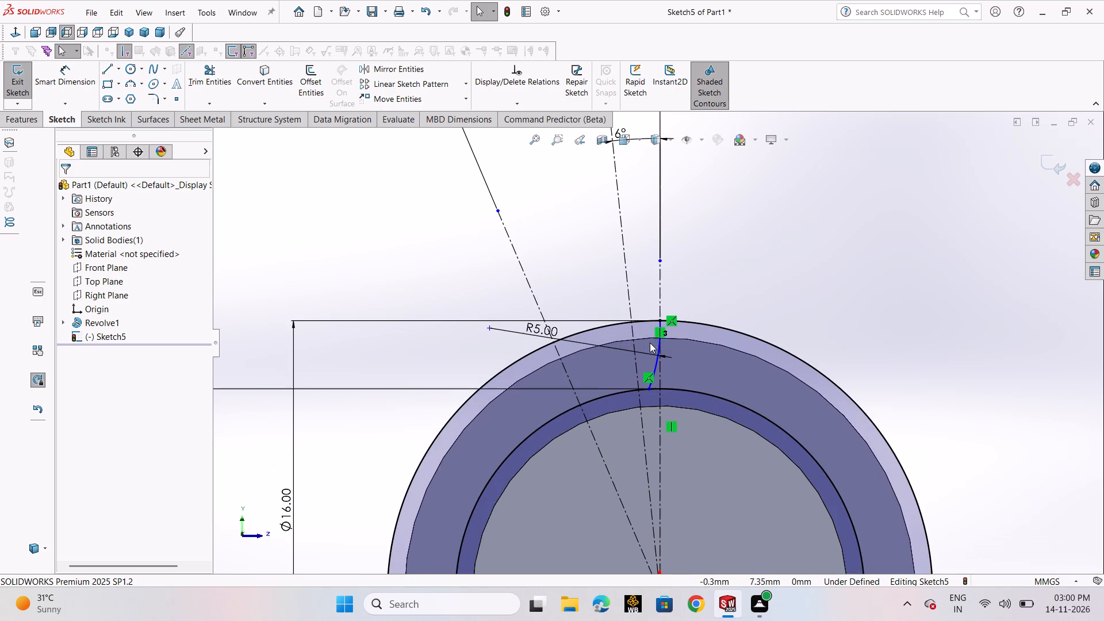
Inspect the R5 arc's lower end on the 12 mm circle relative to the 6-degree centerline.
{"action": "left_click", "coordinate": [769, 270]}
{"action": "scroll", "coordinate": [640, 377], "scroll_direction": "down", "scroll_amount": 8}
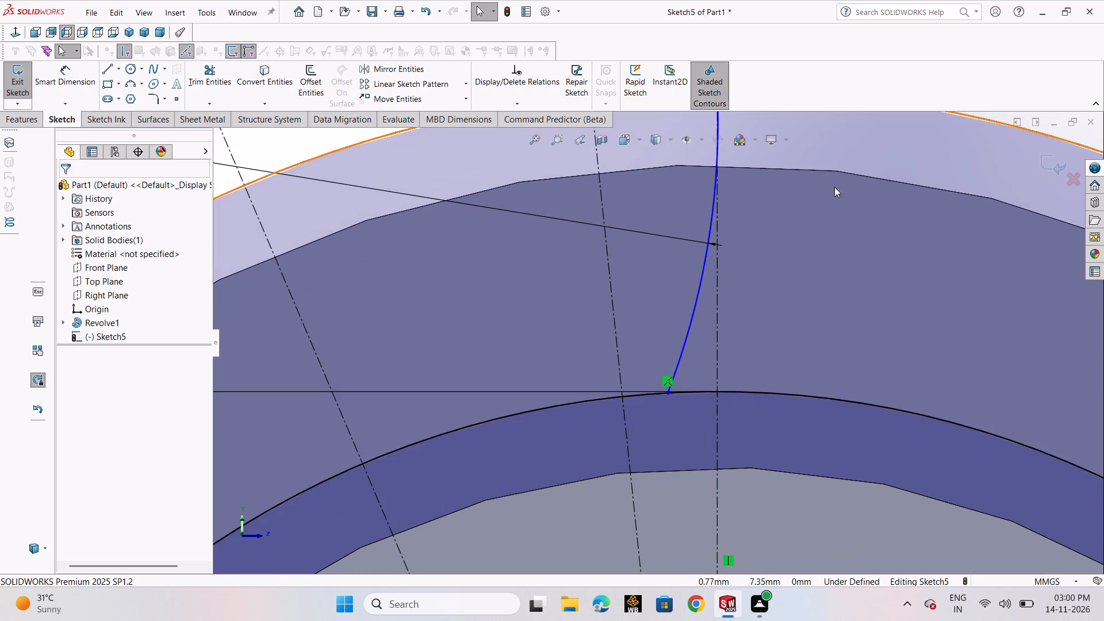
{"action": "scroll", "coordinate": [782, 277], "scroll_direction": "up", "scroll_amount": 7}
{"action": "left_click", "coordinate": [783, 232]}
{"action": "scroll", "coordinate": [644, 361], "scroll_direction": "down", "scroll_amount": 3}
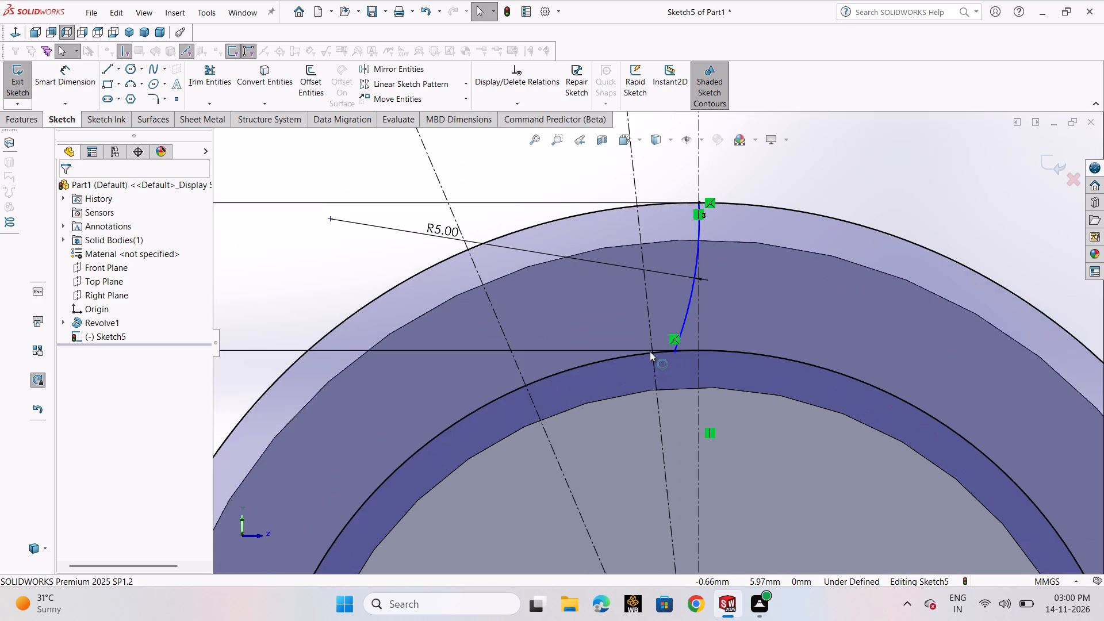
{"action": "scroll", "coordinate": [657, 346], "scroll_direction": "down", "scroll_amount": 3}
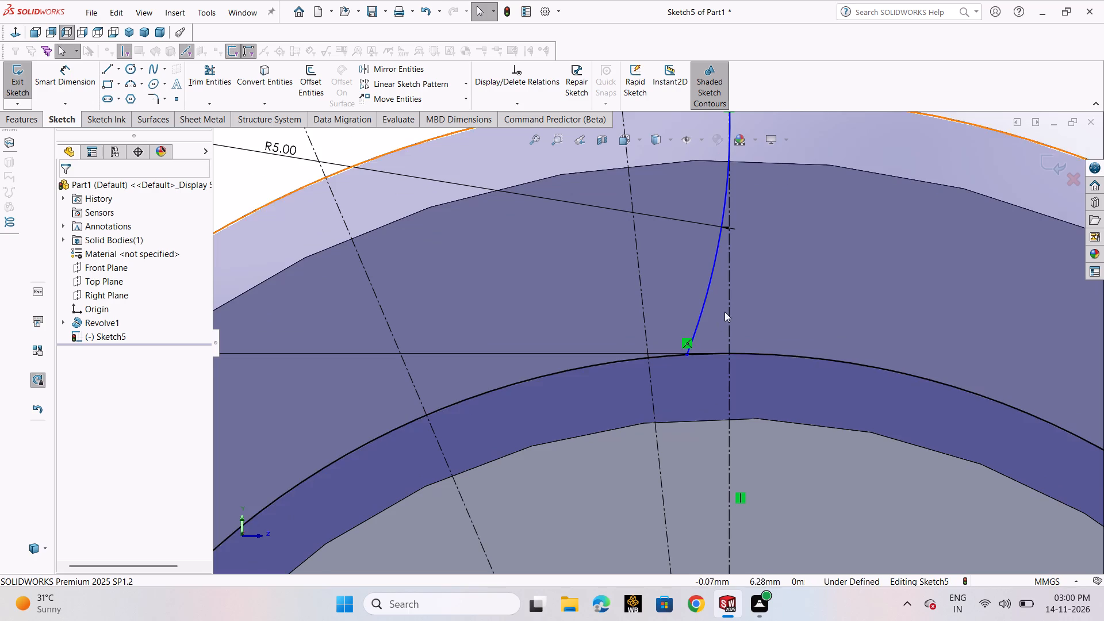
{"action": "scroll", "coordinate": [728, 302], "scroll_direction": "up", "scroll_amount": 8}
{"action": "left_click", "coordinate": [716, 244]}
{"action": "scroll", "coordinate": [657, 348], "scroll_direction": "down", "scroll_amount": 3}
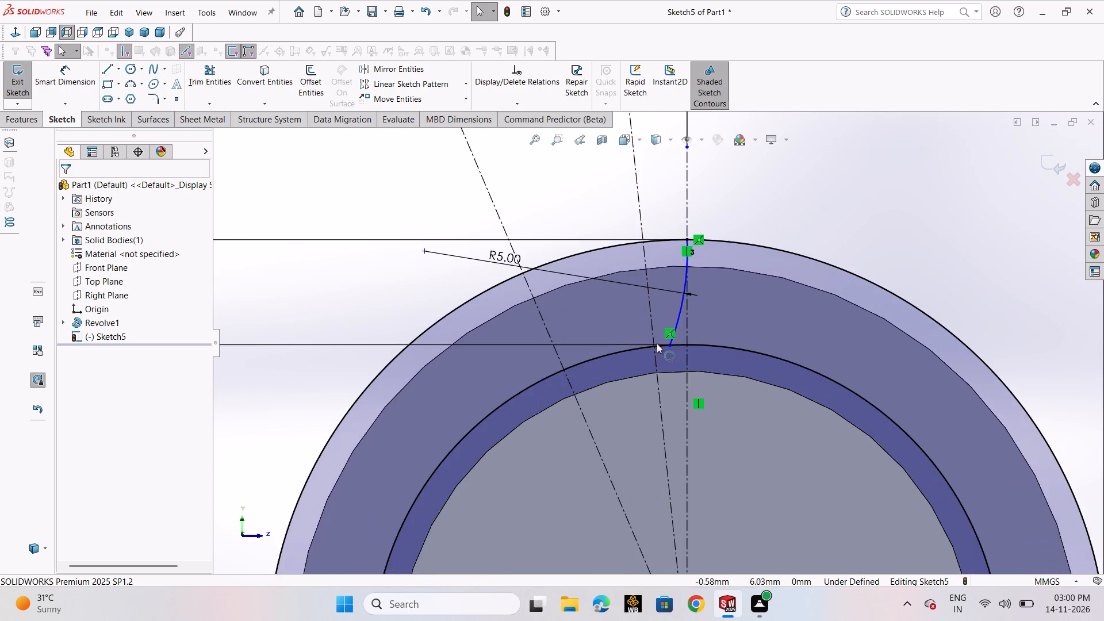
{"action": "scroll", "coordinate": [662, 333], "scroll_direction": "down", "scroll_amount": 5}
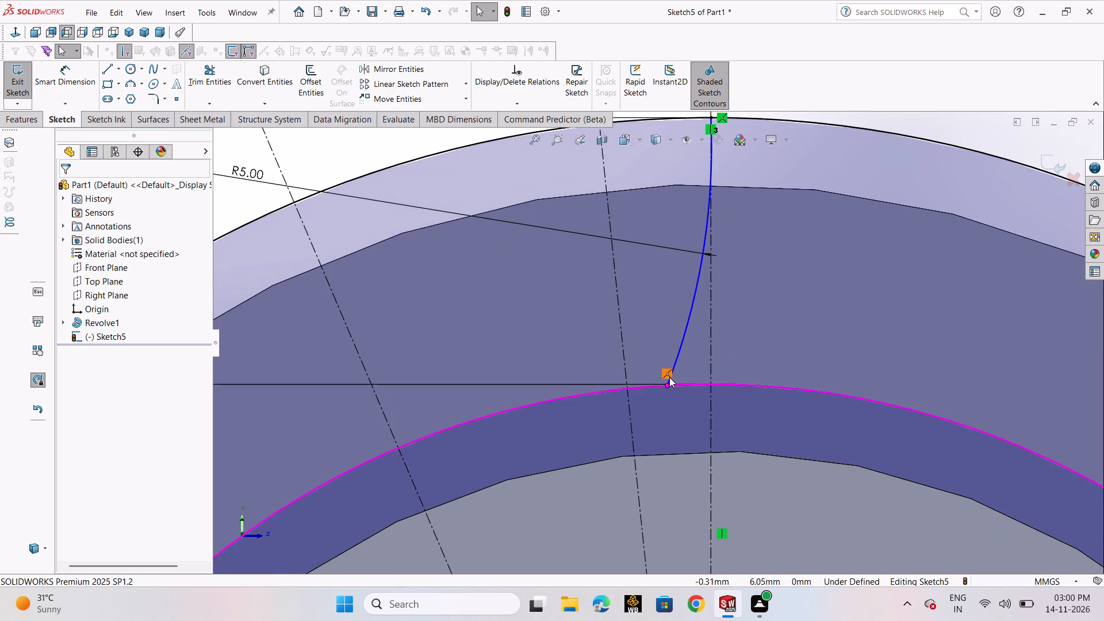
{"action": "scroll", "coordinate": [709, 327], "scroll_direction": "up", "scroll_amount": 4}
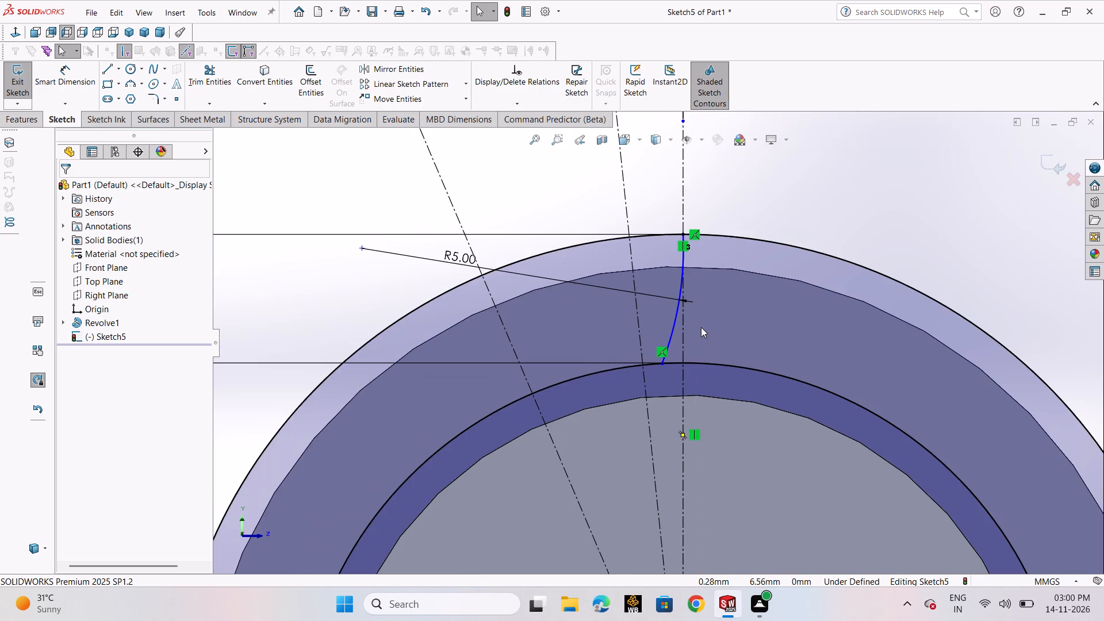
{"action": "scroll", "coordinate": [695, 300], "scroll_direction": "up", "scroll_amount": 4}
{"action": "scroll", "coordinate": [649, 370], "scroll_direction": "up", "scroll_amount": 2}
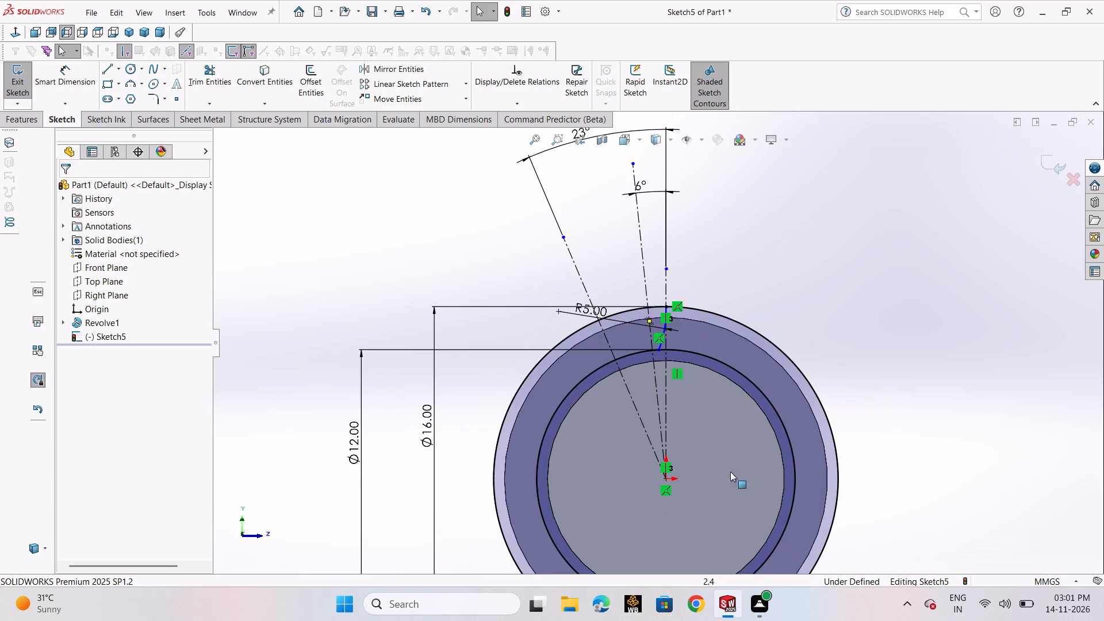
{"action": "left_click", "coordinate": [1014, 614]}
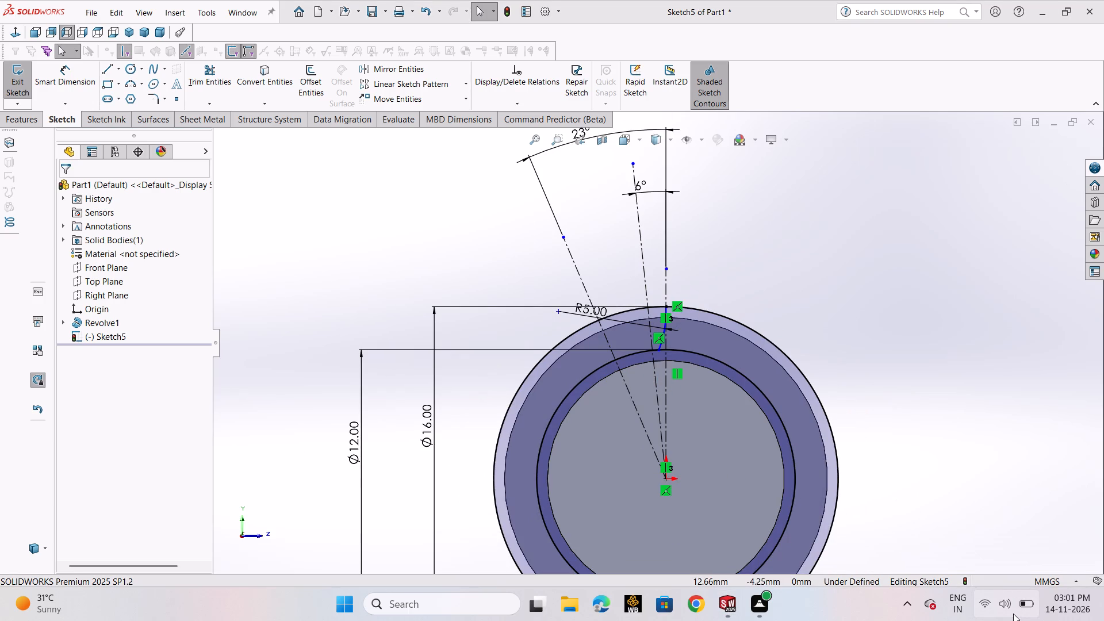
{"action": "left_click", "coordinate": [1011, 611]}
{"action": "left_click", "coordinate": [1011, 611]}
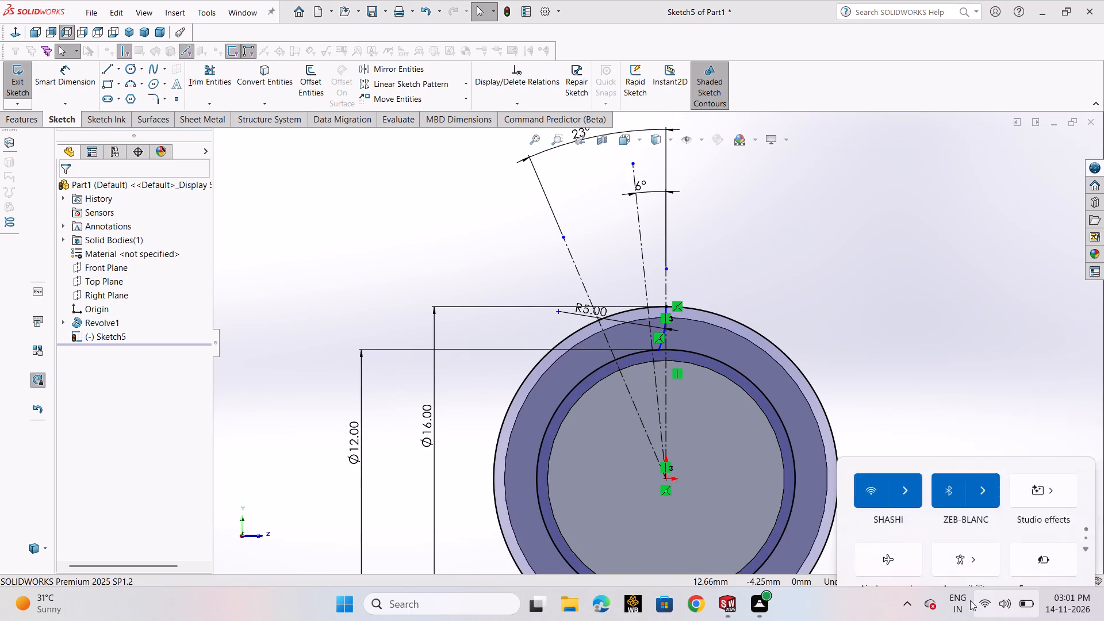
Inspect the R5 arc's upper end where the vertical centerline meets the 16 mm circle.
{"action": "scroll", "coordinate": [642, 304], "scroll_direction": "down", "scroll_amount": 3}
{"action": "scroll", "coordinate": [677, 342], "scroll_direction": "down", "scroll_amount": 2}
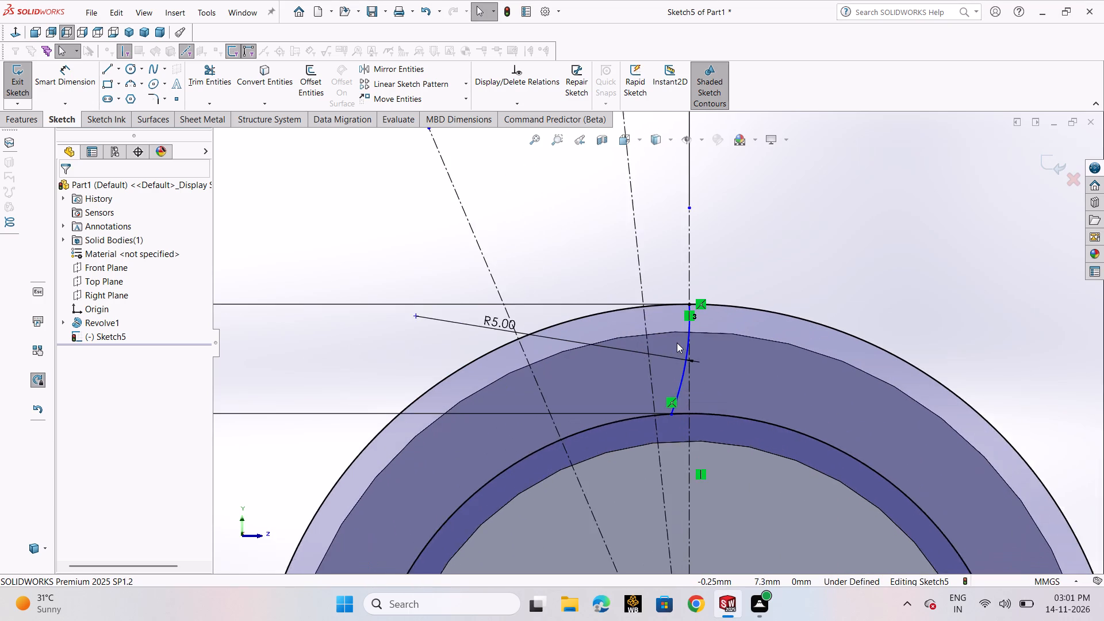
{"action": "scroll", "coordinate": [677, 343], "scroll_direction": "down", "scroll_amount": 4}
{"action": "scroll", "coordinate": [698, 336], "scroll_direction": "up", "scroll_amount": 4}
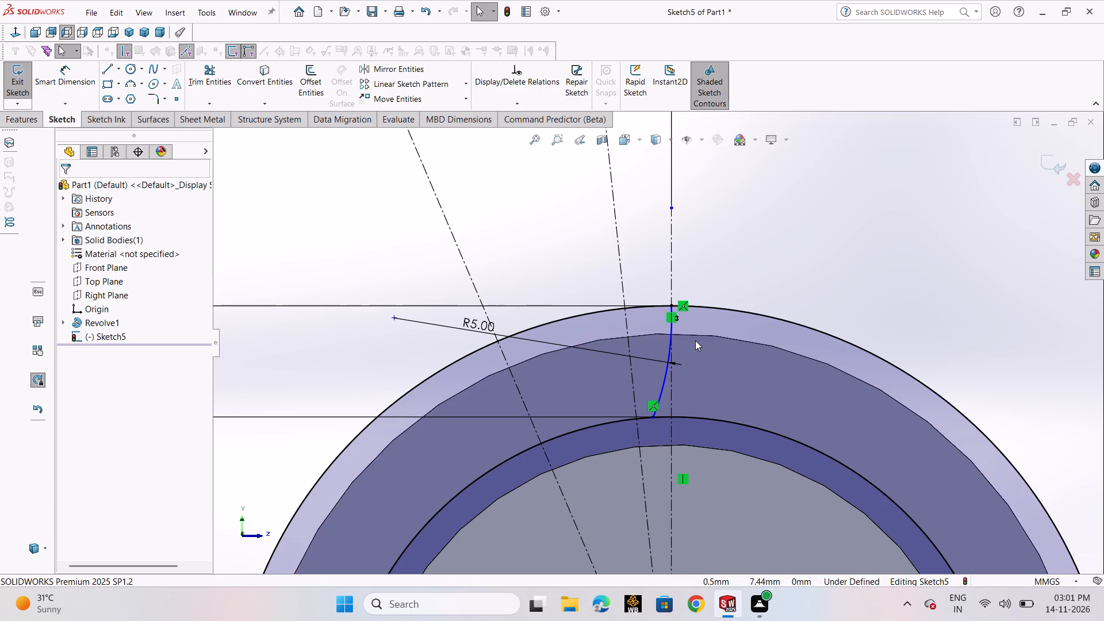
{"action": "scroll", "coordinate": [693, 343], "scroll_direction": "down", "scroll_amount": 3}
{"action": "scroll", "coordinate": [634, 378], "scroll_direction": "down", "scroll_amount": 3}
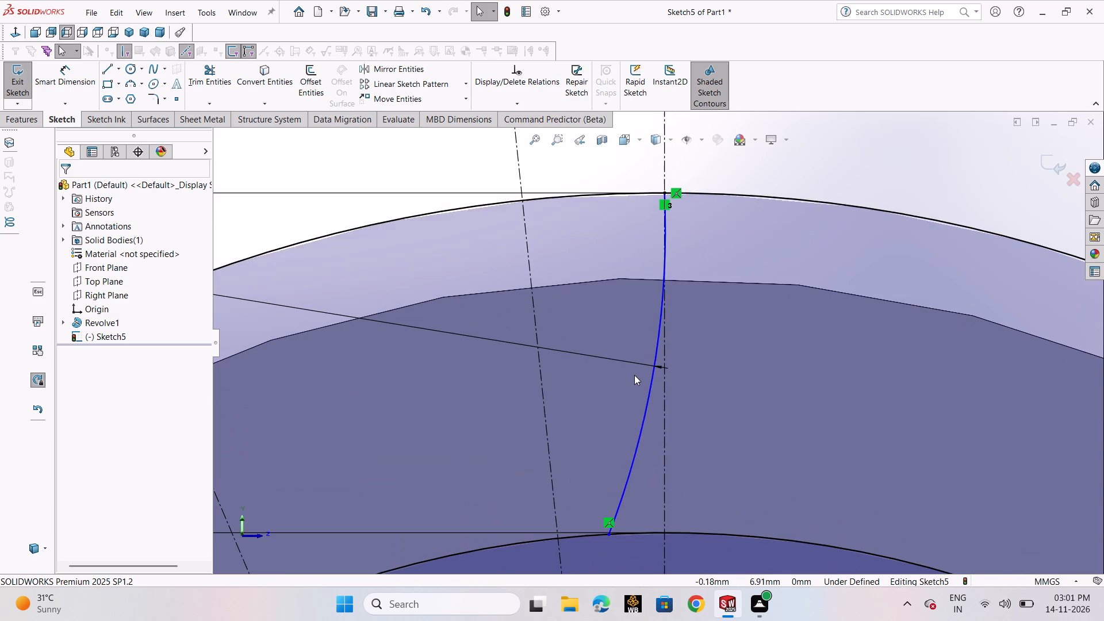
{"action": "scroll", "coordinate": [666, 219], "scroll_direction": "up", "scroll_amount": 2}
{"action": "scroll", "coordinate": [672, 269], "scroll_direction": "down", "scroll_amount": 4}
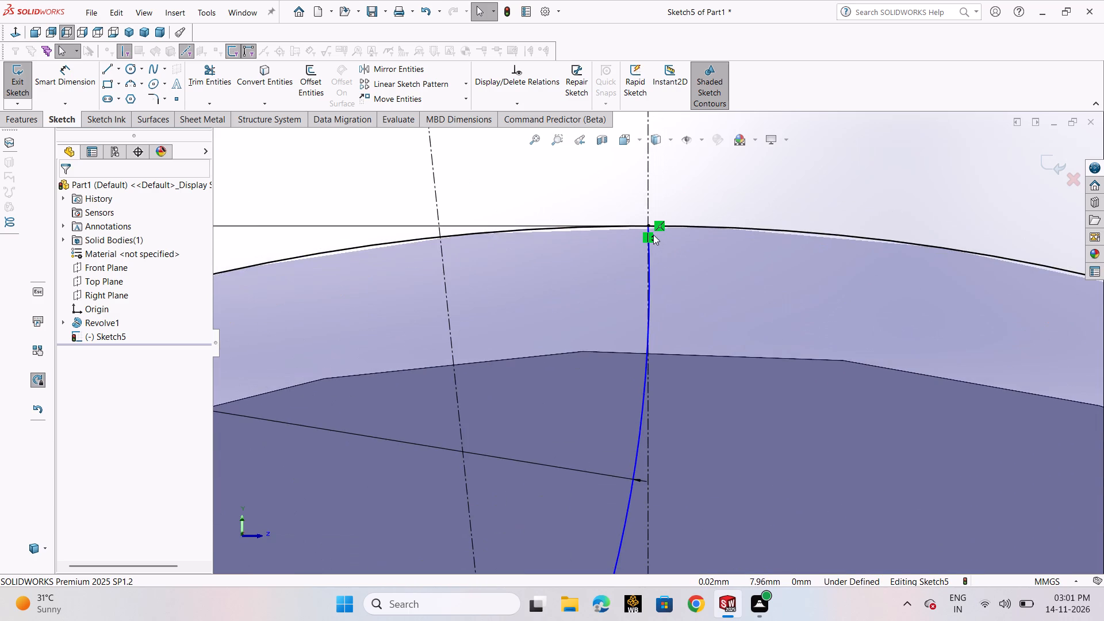
{"action": "scroll", "coordinate": [653, 233], "scroll_direction": "down", "scroll_amount": 4}
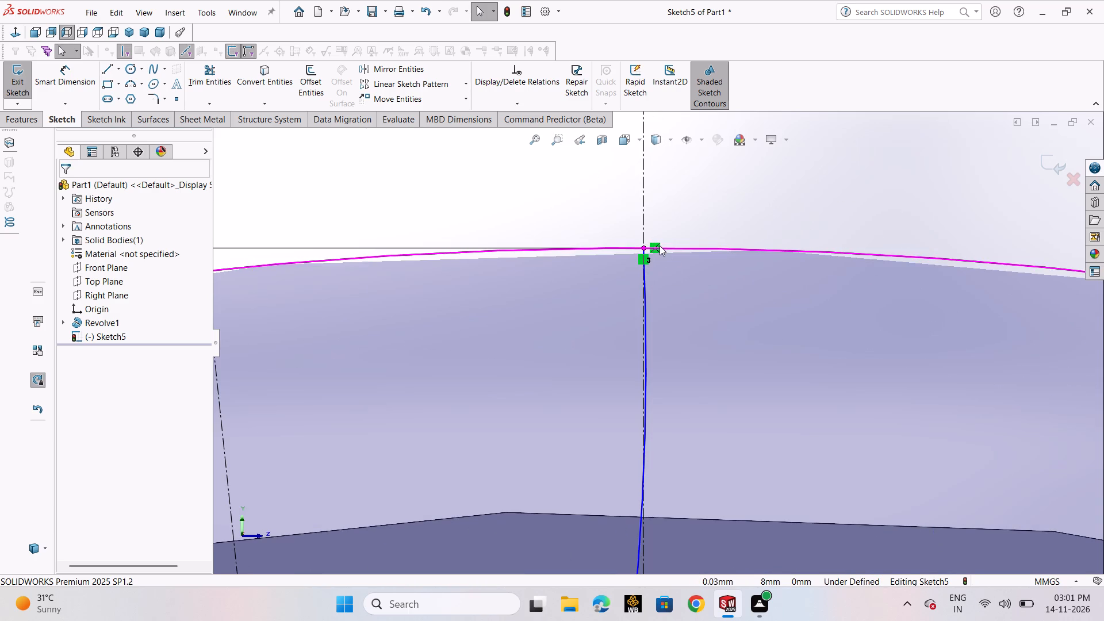
{"action": "scroll", "coordinate": [678, 266], "scroll_direction": "up", "scroll_amount": 5}
{"action": "scroll", "coordinate": [678, 267], "scroll_direction": "down", "scroll_amount": 1}
{"action": "scroll", "coordinate": [678, 267], "scroll_direction": "up", "scroll_amount": 3}
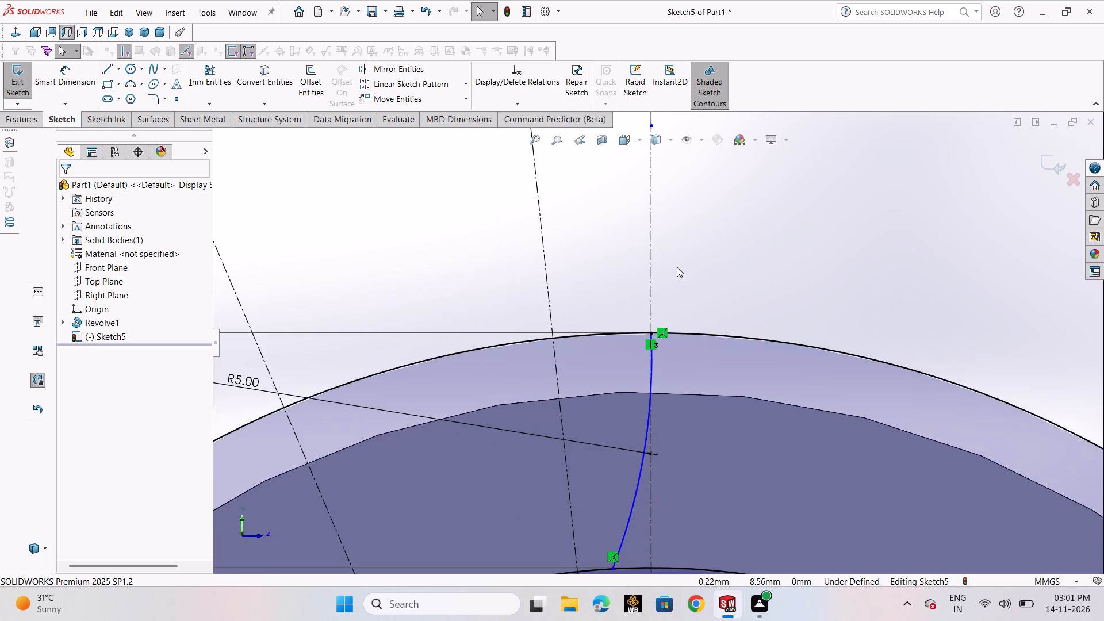
Review the whole profile sketch and compare both ends of the R5 arc with the circles and the 6-degree centerline.
{"action": "scroll", "coordinate": [655, 336], "scroll_direction": "up", "scroll_amount": 10}
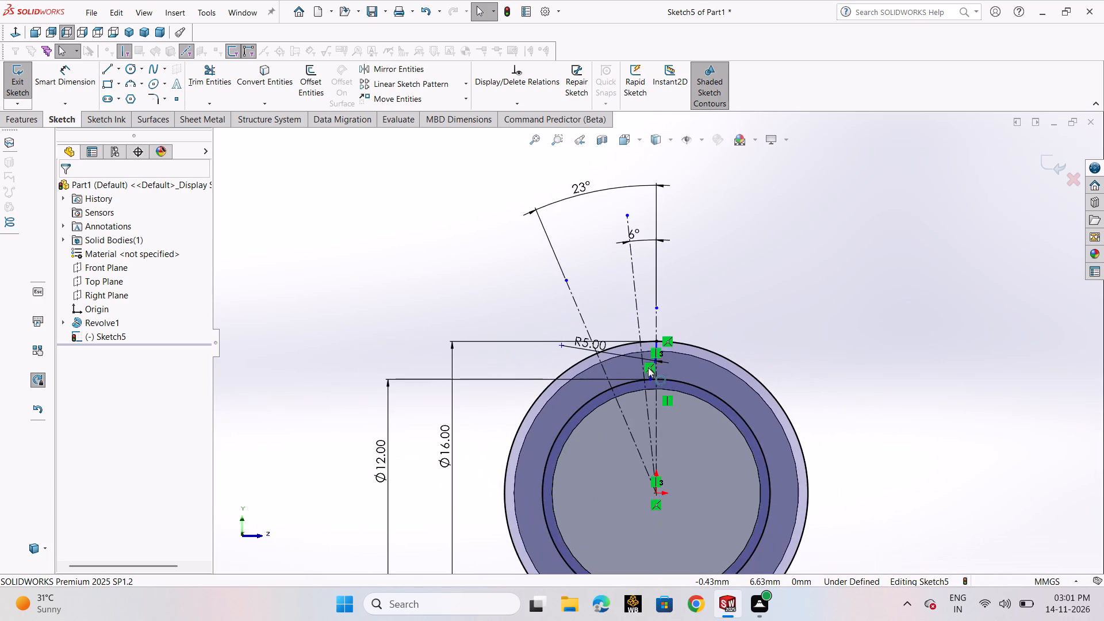
{"action": "scroll", "coordinate": [648, 366], "scroll_direction": "down", "scroll_amount": 3}
{"action": "scroll", "coordinate": [660, 413], "scroll_direction": "up", "scroll_amount": 7}
{"action": "scroll", "coordinate": [659, 417], "scroll_direction": "down", "scroll_amount": 1}
{"action": "scroll", "coordinate": [659, 417], "scroll_direction": "up", "scroll_amount": 1}
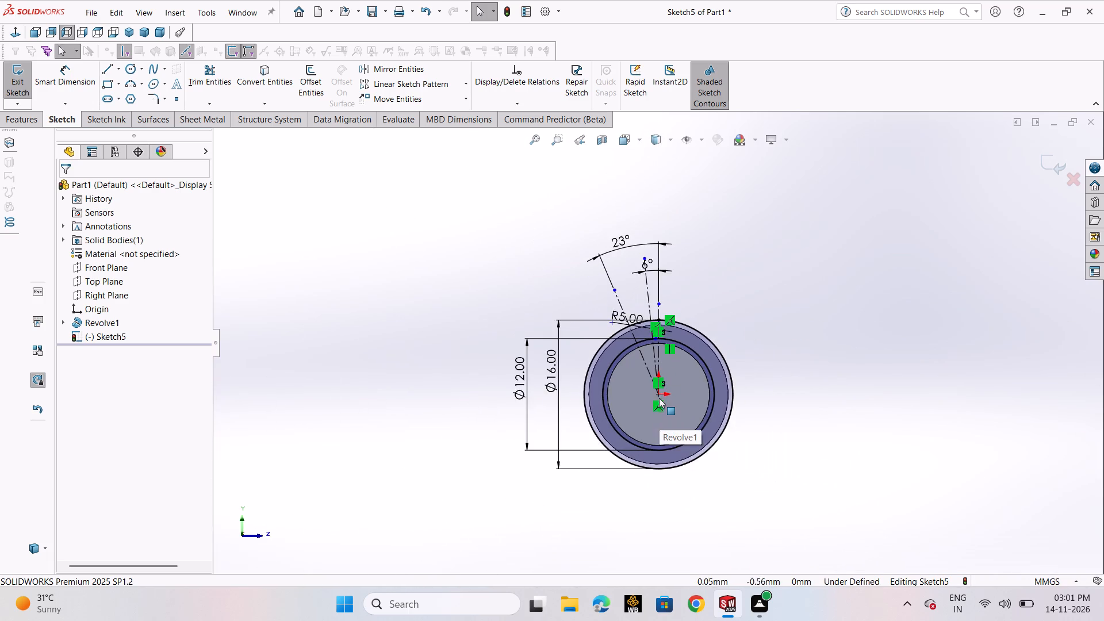
{"action": "scroll", "coordinate": [659, 393], "scroll_direction": "down", "scroll_amount": 1}
{"action": "scroll", "coordinate": [658, 340], "scroll_direction": "down", "scroll_amount": 6}
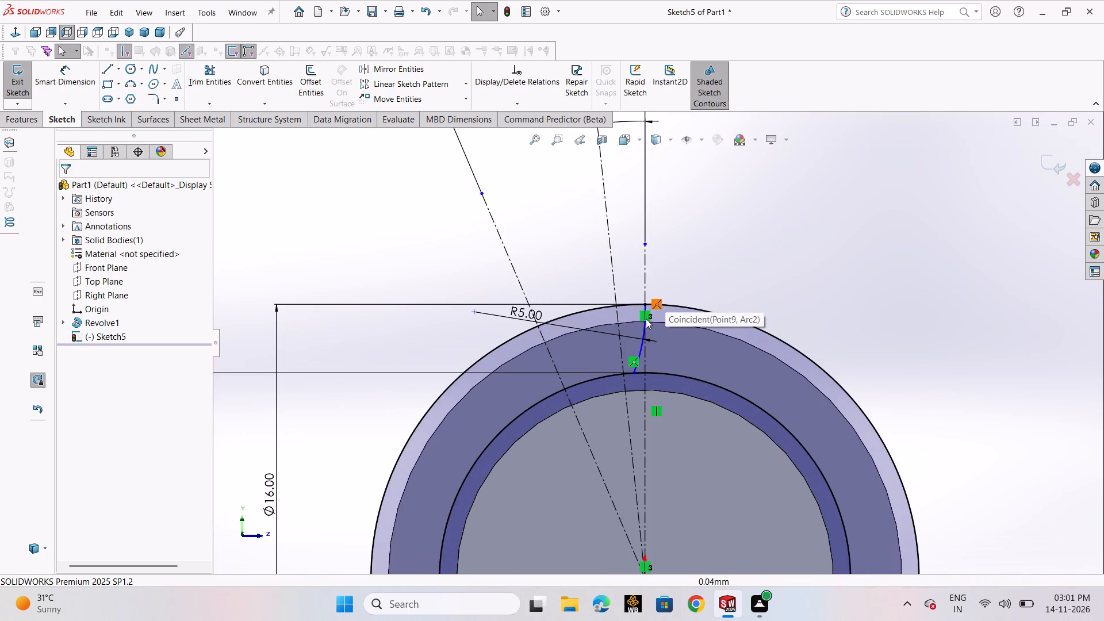
{"action": "scroll", "coordinate": [646, 319], "scroll_direction": "down", "scroll_amount": 5}
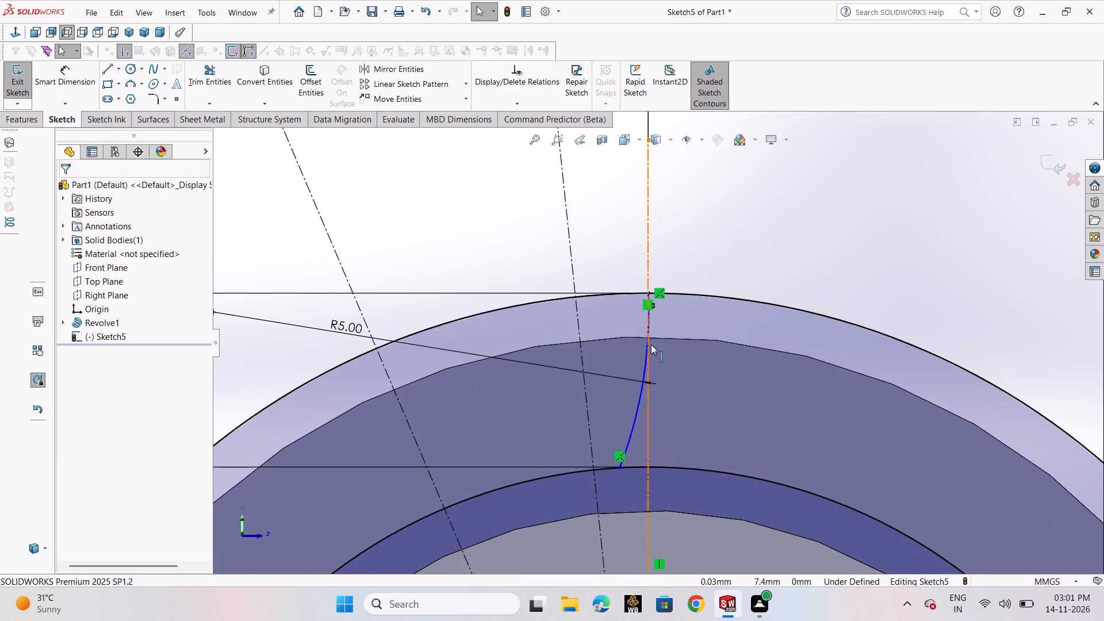
{"action": "scroll", "coordinate": [651, 324], "scroll_direction": "down", "scroll_amount": 6}
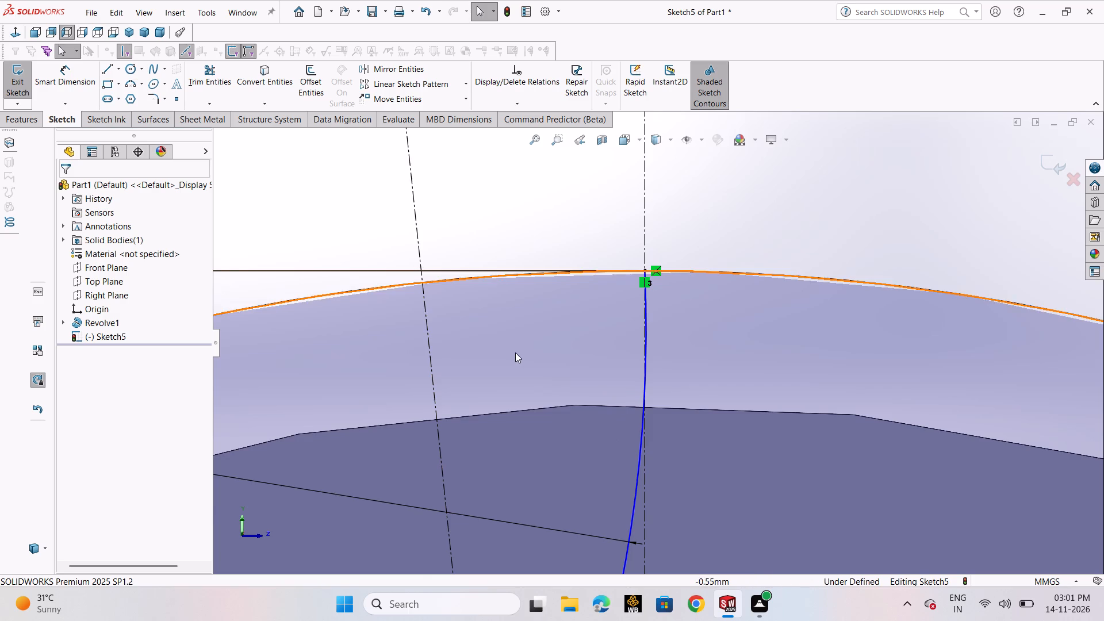
{"action": "scroll", "coordinate": [516, 352], "scroll_direction": "up", "scroll_amount": 5}
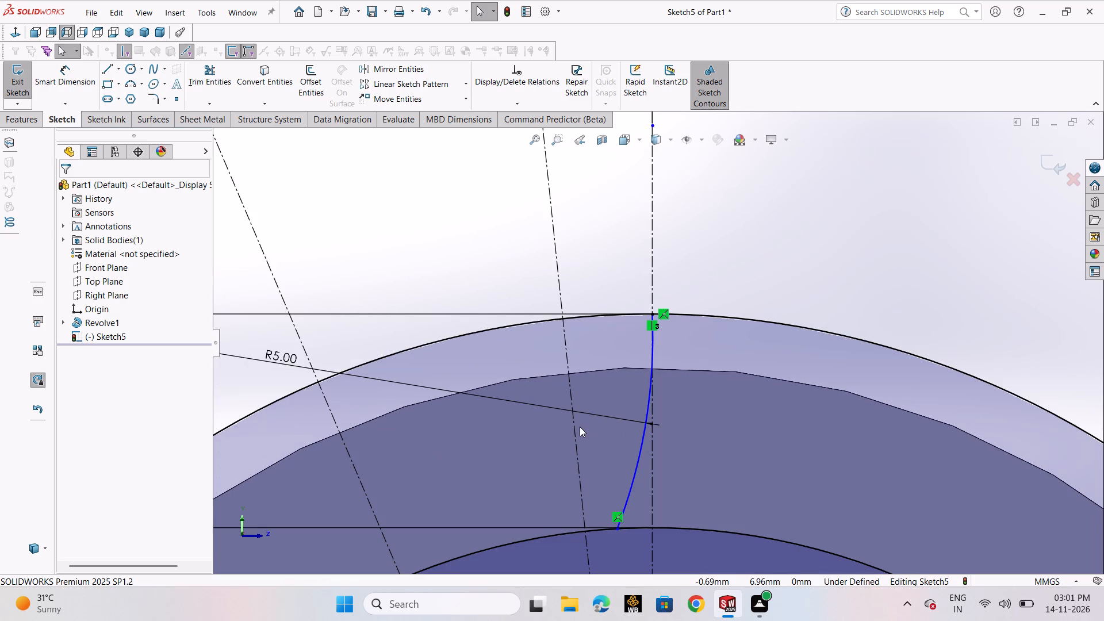
{"action": "scroll", "coordinate": [601, 519], "scroll_direction": "up", "scroll_amount": 2}
{"action": "scroll", "coordinate": [615, 484], "scroll_direction": "down", "scroll_amount": 2}
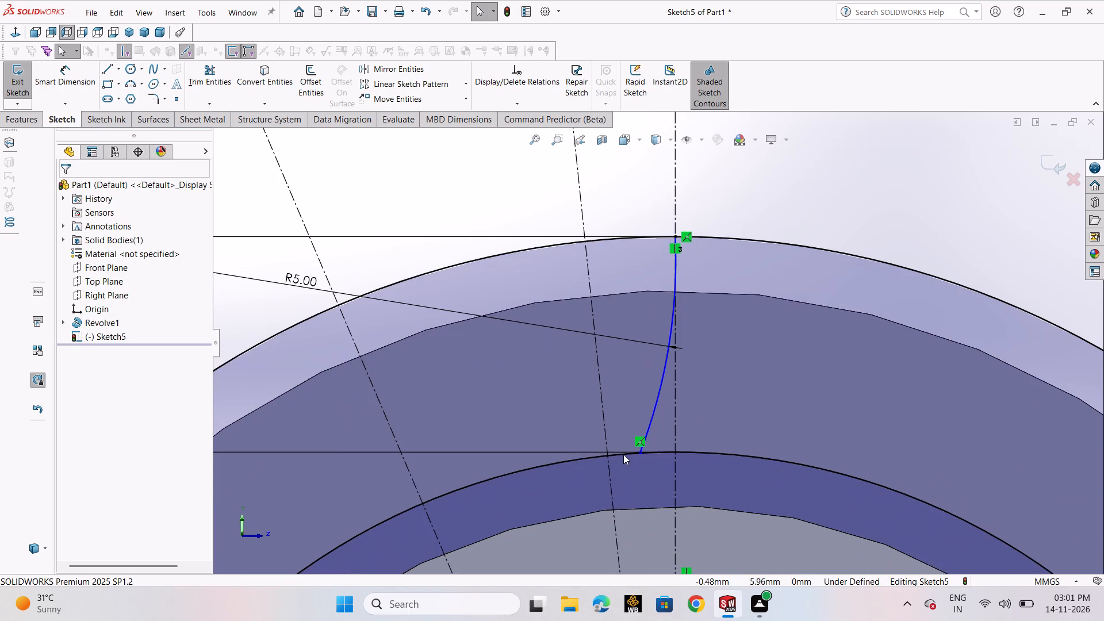
{"action": "scroll", "coordinate": [631, 434], "scroll_direction": "down", "scroll_amount": 2}
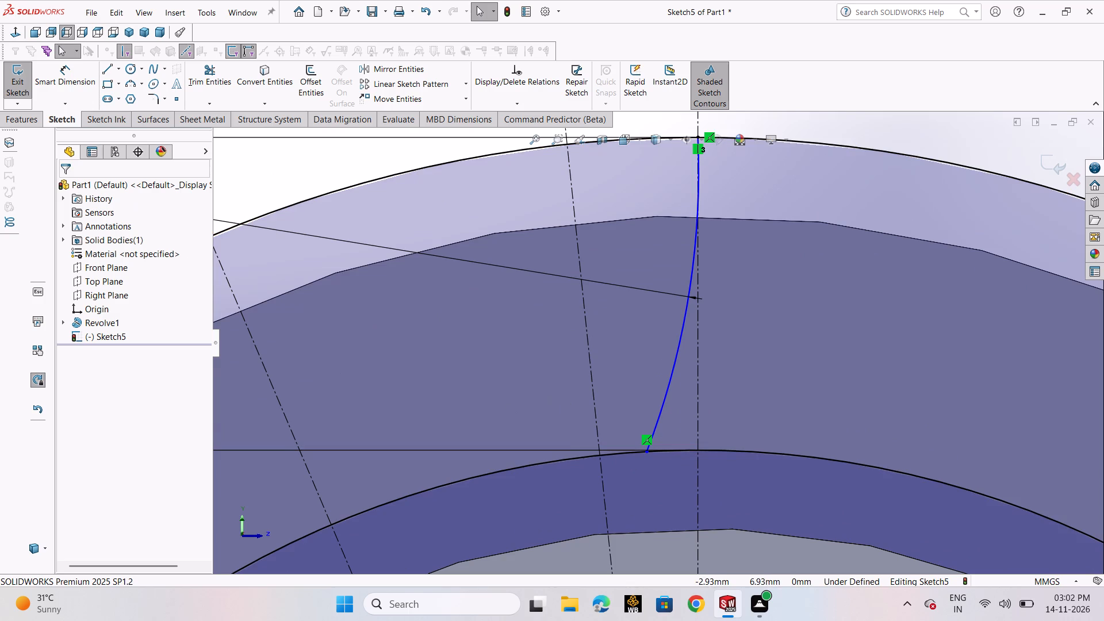
Sketch a line about 2.86 mm long from the 6-degree centerline's crossing with the 12 mm circle to the 23-degree centerline's crossing with the 16 mm circle.
{"action": "left_click", "coordinate": [113, 73]}
{"action": "left_click", "coordinate": [130, 88]}
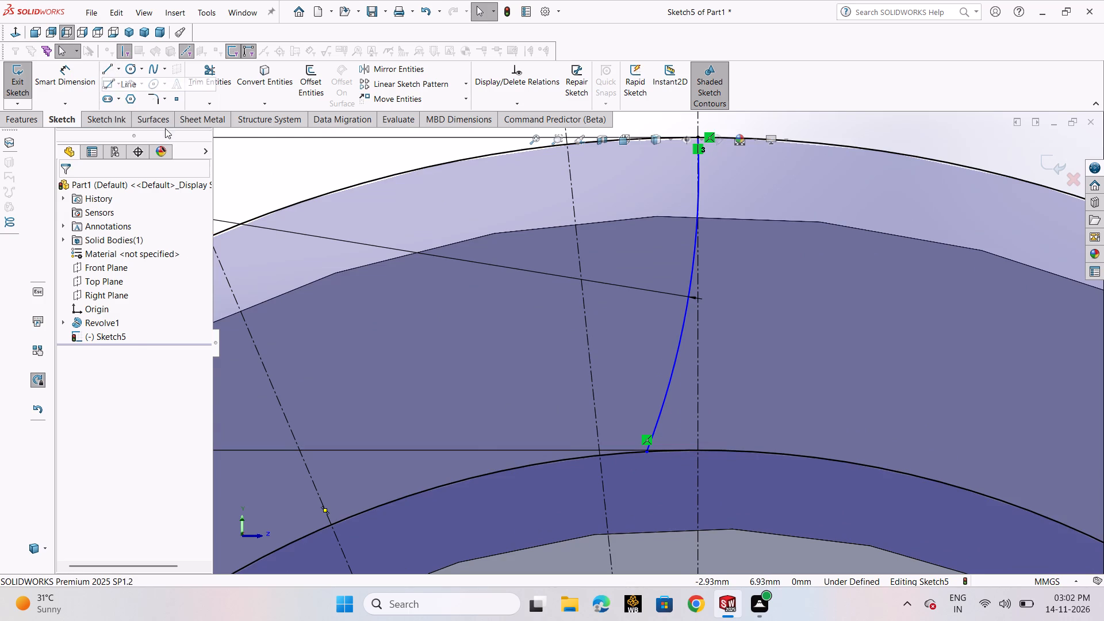
{"action": "scroll", "coordinate": [512, 381], "scroll_direction": "up", "scroll_amount": 2}
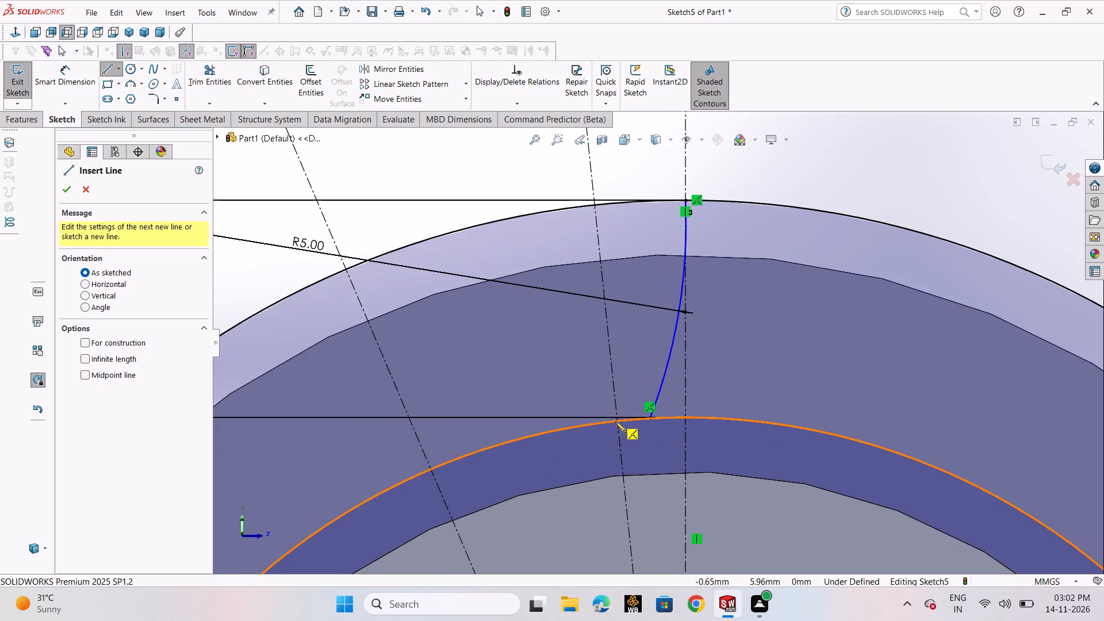
{"action": "scroll", "coordinate": [615, 421], "scroll_direction": "down", "scroll_amount": 3}
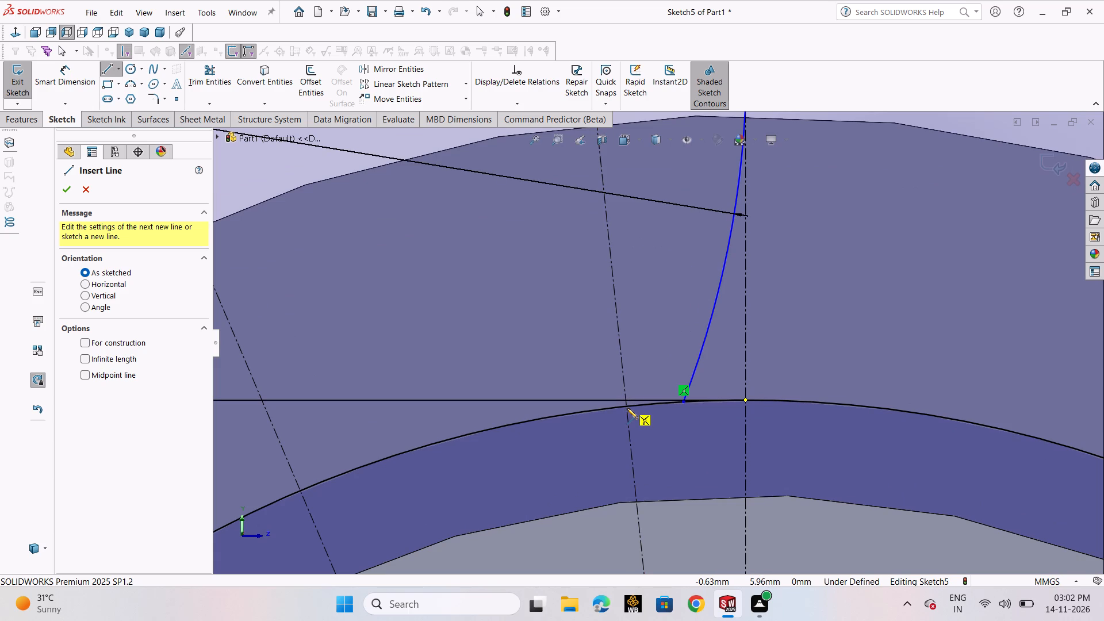
{"action": "left_click", "coordinate": [627, 408]}
{"action": "scroll", "coordinate": [624, 396], "scroll_direction": "up", "scroll_amount": 5}
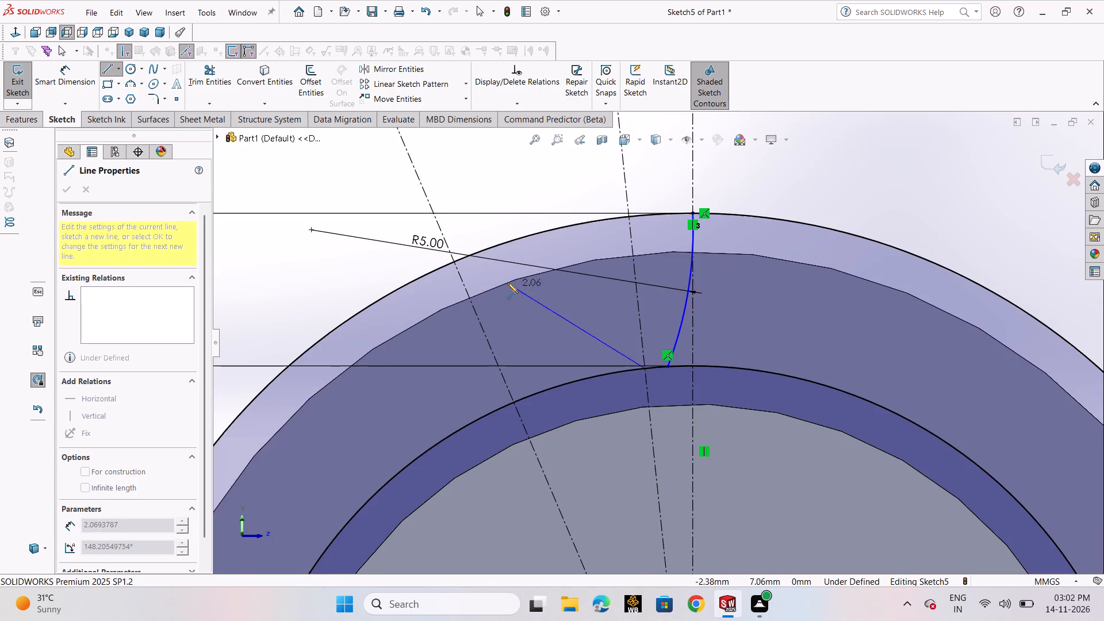
{"action": "scroll", "coordinate": [477, 261], "scroll_direction": "up", "scroll_amount": 7}
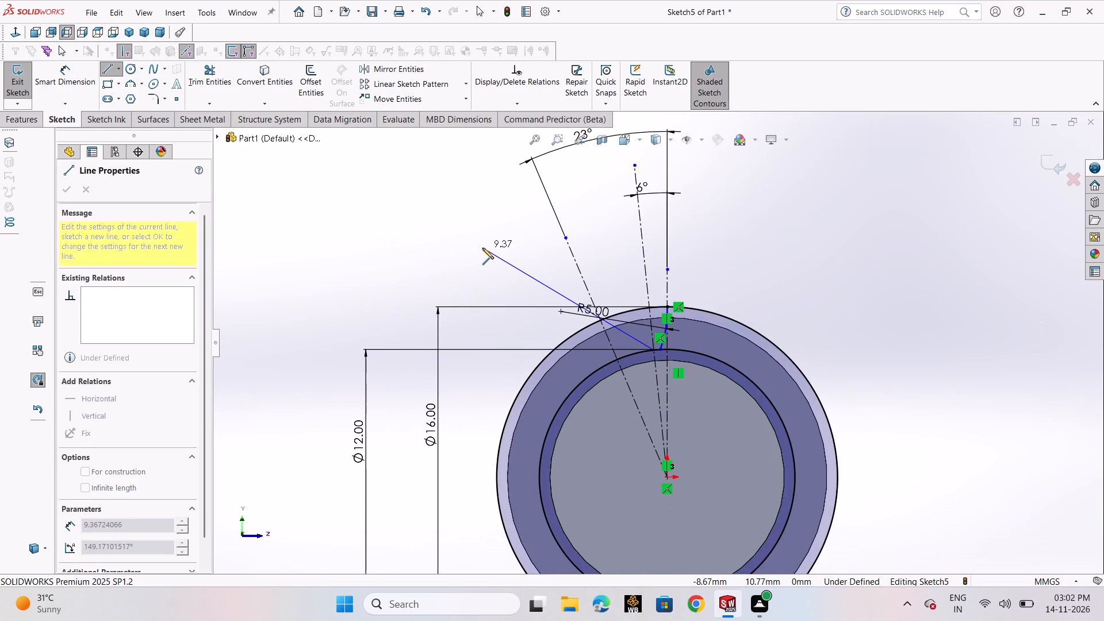
{"action": "scroll", "coordinate": [595, 325], "scroll_direction": "down", "scroll_amount": 1}
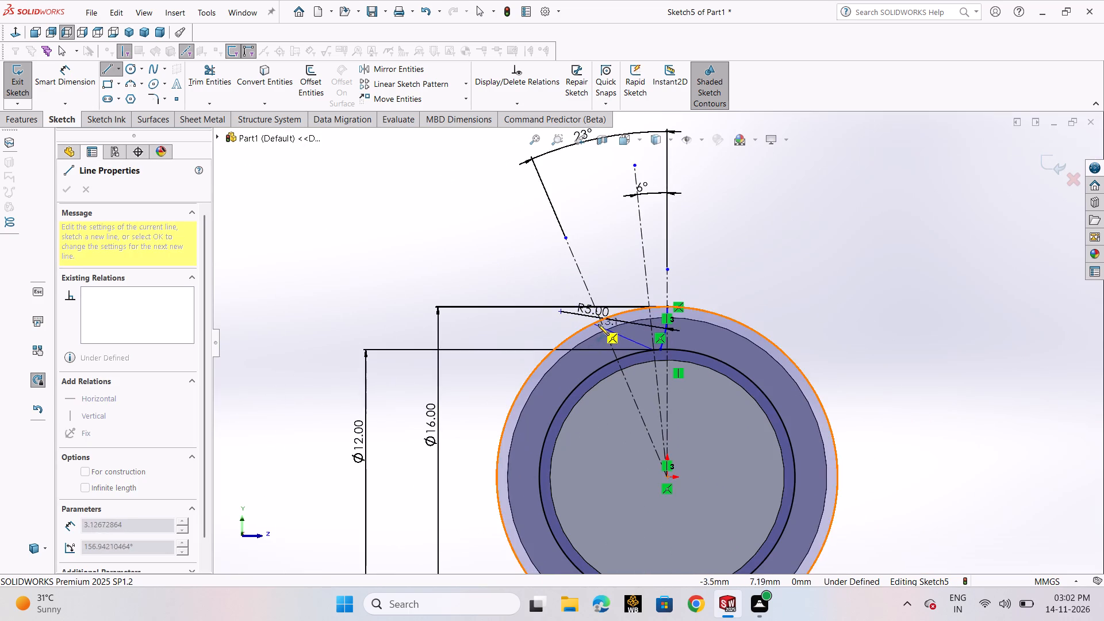
{"action": "scroll", "coordinate": [598, 324], "scroll_direction": "down", "scroll_amount": 5}
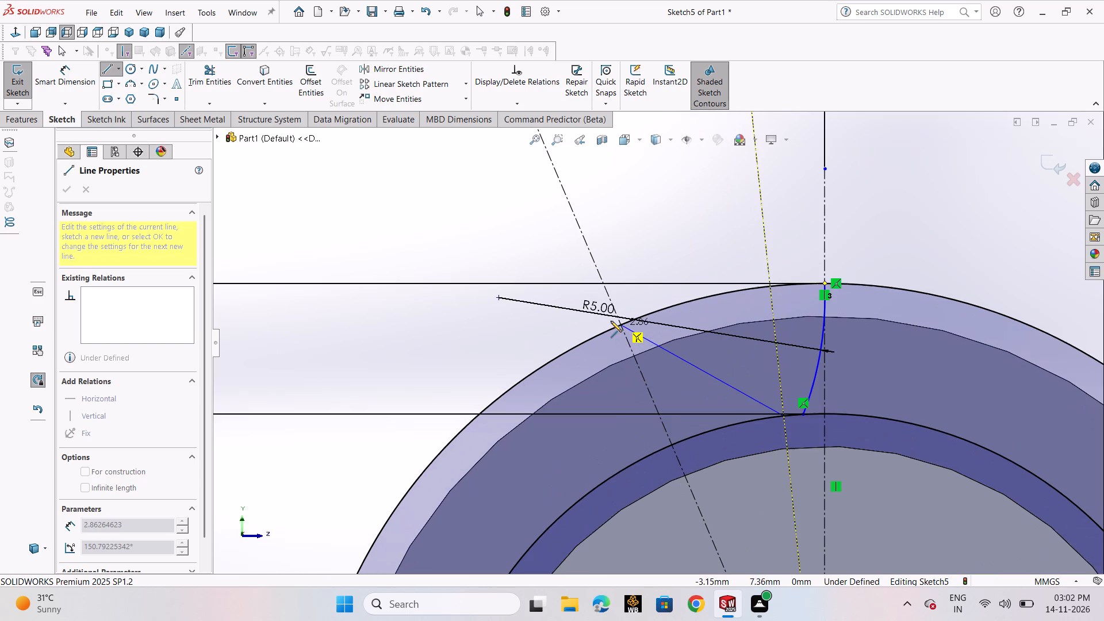
{"action": "left_click", "coordinate": [621, 325]}
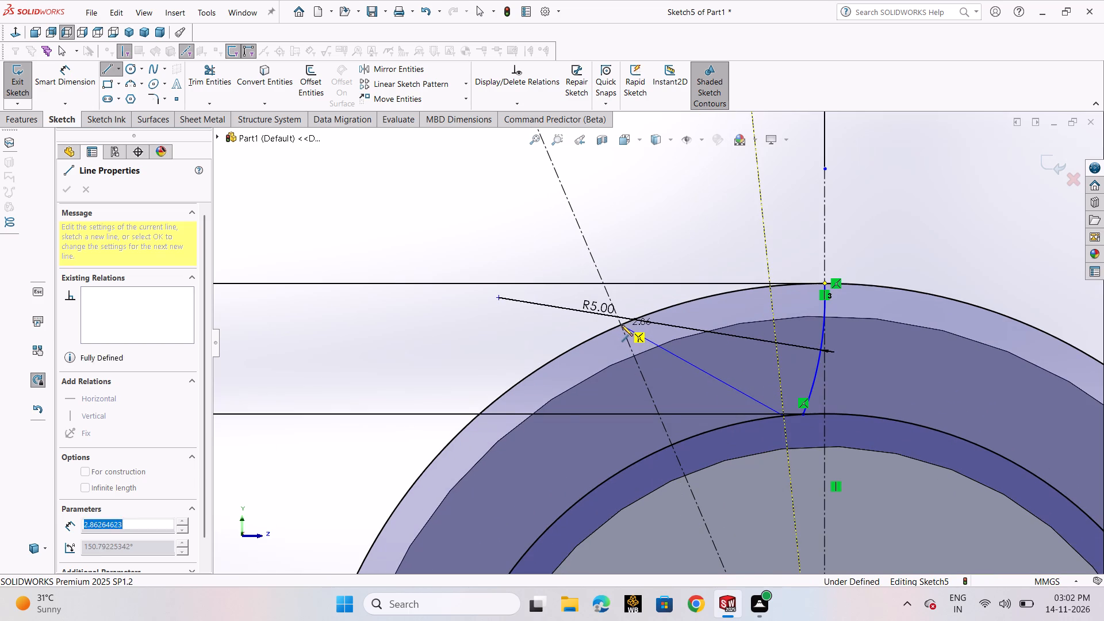
{"action": "right_click", "coordinate": [622, 325]}
{"action": "left_click", "coordinate": [641, 335]}
{"action": "left_click", "coordinate": [650, 260]}
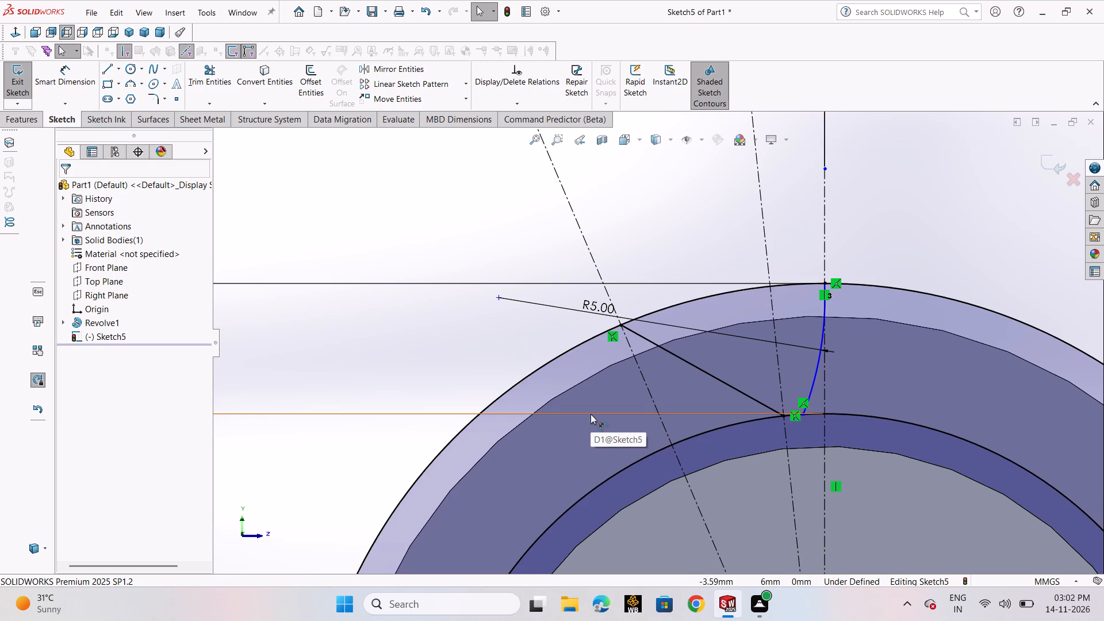
Change the 16 mm circle to construction geometry.
{"action": "left_click", "coordinate": [511, 386]}
{"action": "left_click", "coordinate": [573, 351]}
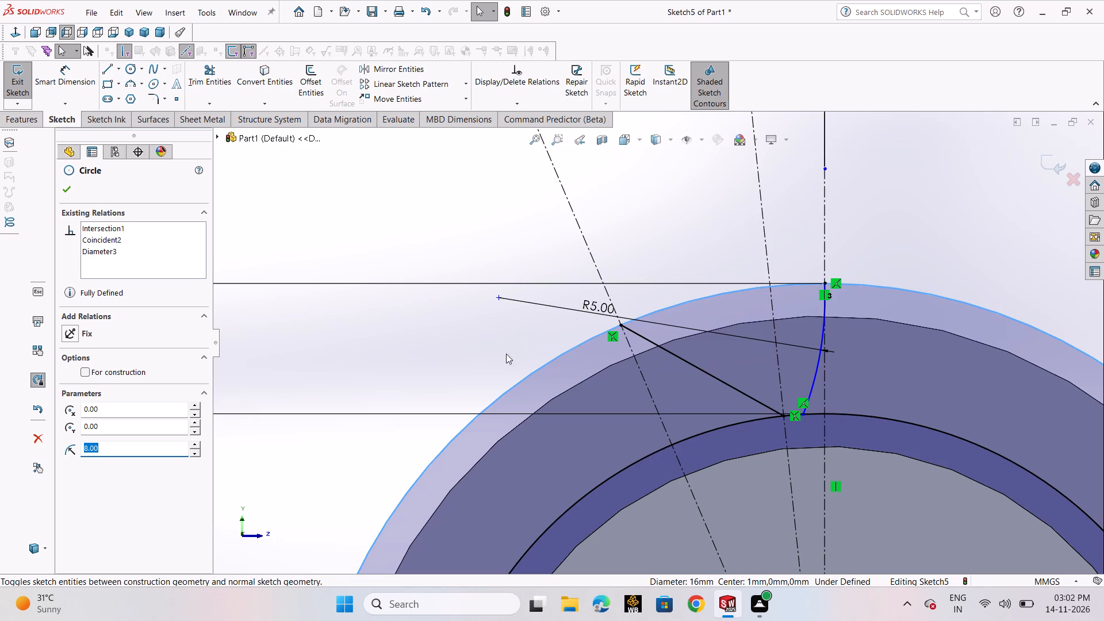
{"action": "left_click", "coordinate": [424, 353]}
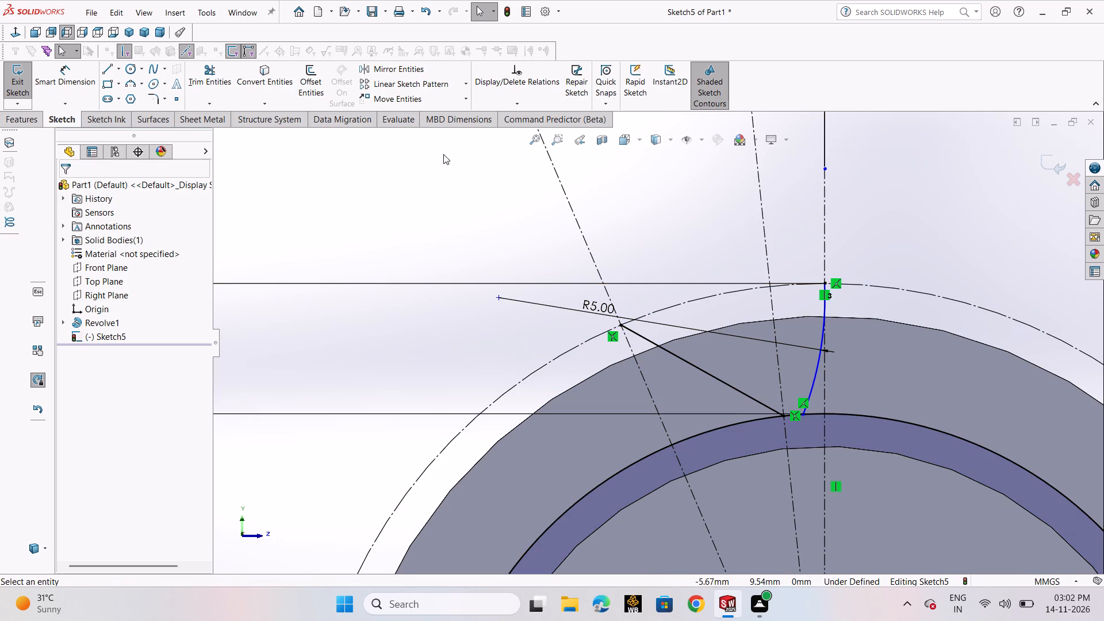
Convert the shoulder's outer circular edge, 15 mm in diameter, into a sketch entity.
{"action": "left_click", "coordinate": [275, 83]}
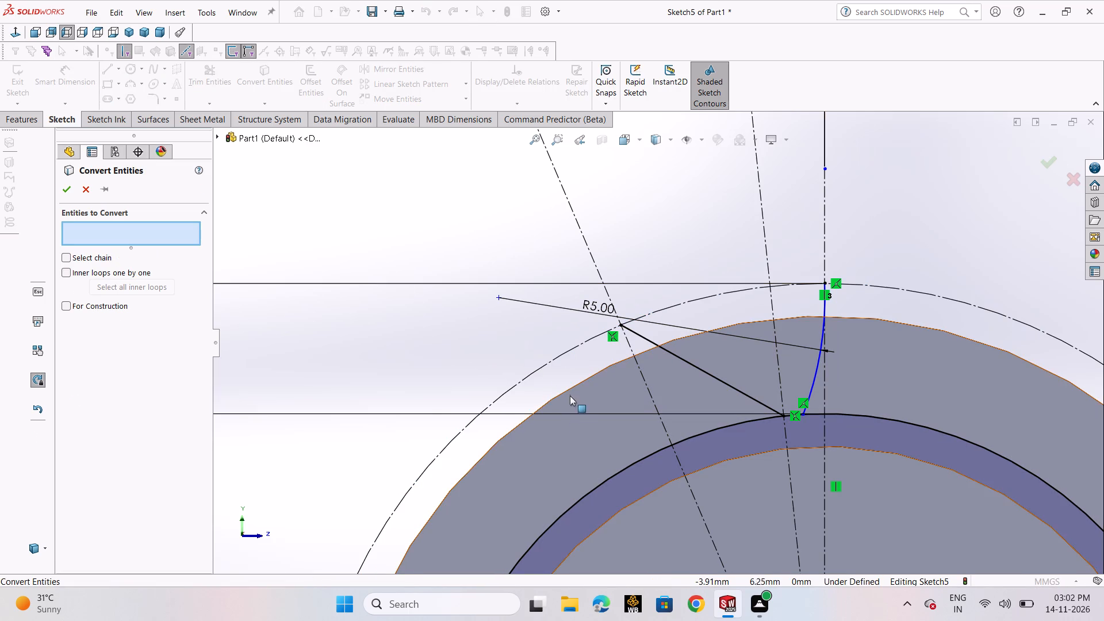
{"action": "left_click", "coordinate": [572, 389]}
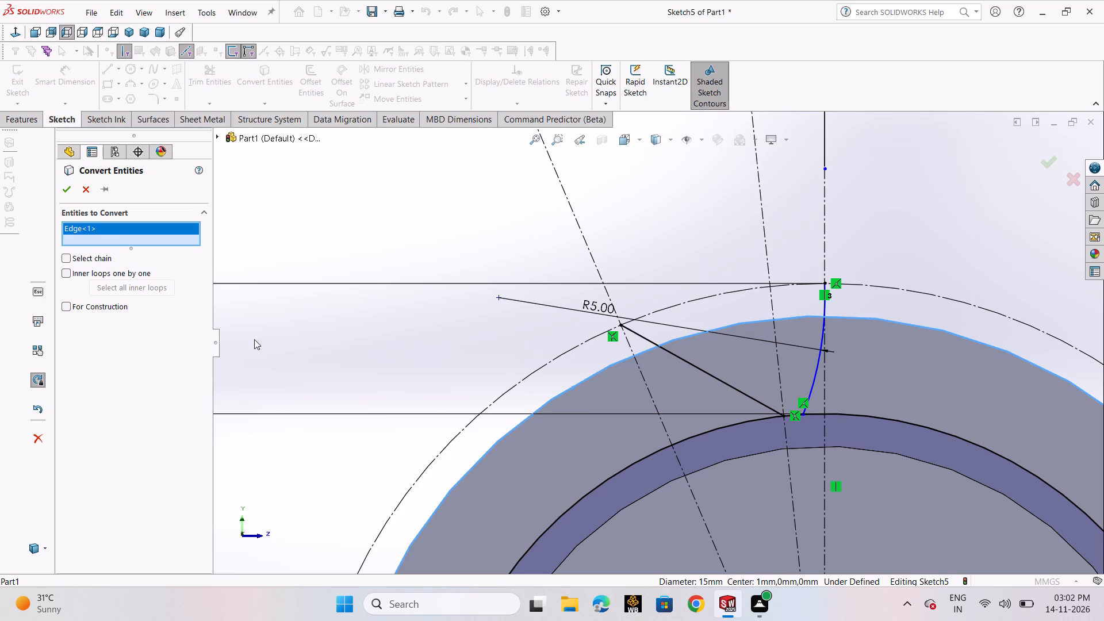
{"action": "left_click", "coordinate": [64, 188]}
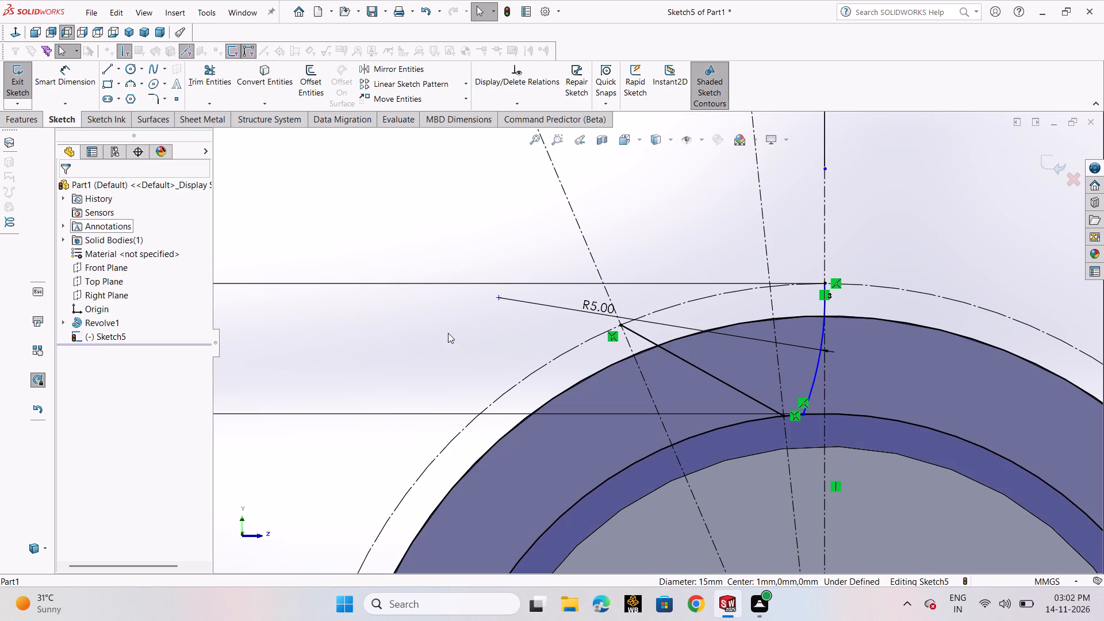
{"action": "left_click", "coordinate": [448, 333]}
Trim the 12 mm circle to the segment between the sloped line and R5 arc, and the converted circle to the span between the 23-degree and vertical centerlines.
{"action": "scroll", "coordinate": [761, 437], "scroll_direction": "up", "scroll_amount": 3}
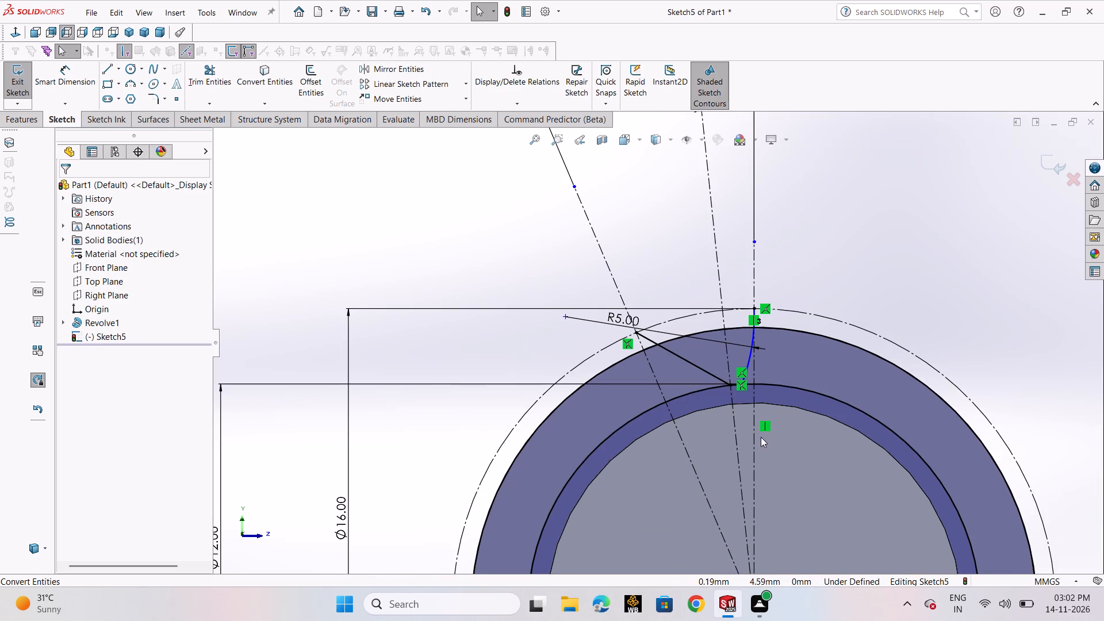
{"action": "scroll", "coordinate": [727, 399], "scroll_direction": "down", "scroll_amount": 2}
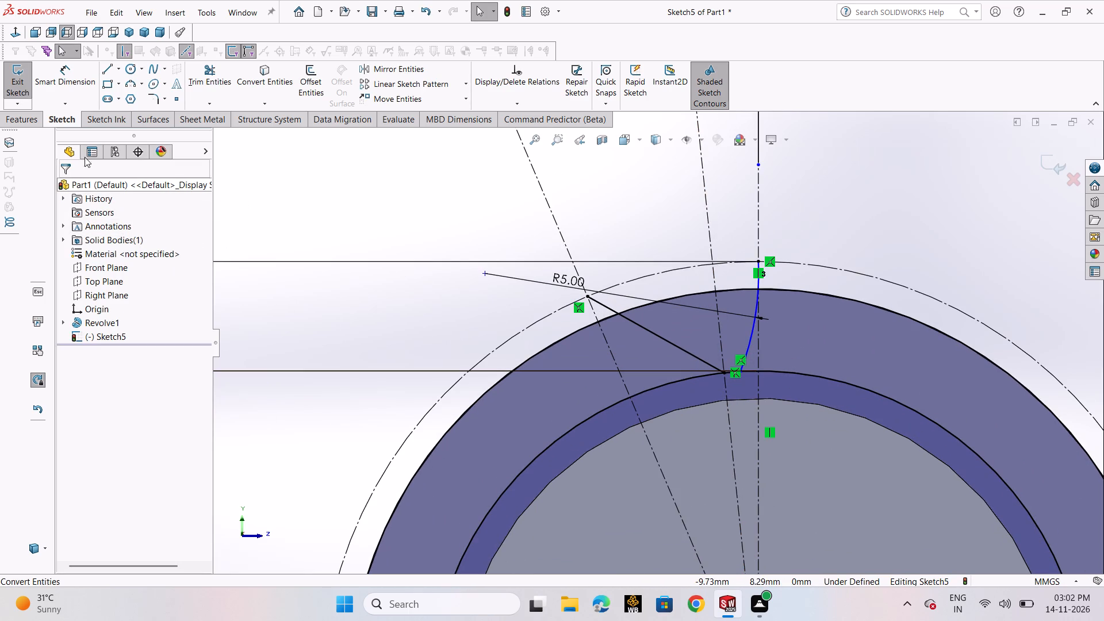
{"action": "left_click", "coordinate": [198, 82]}
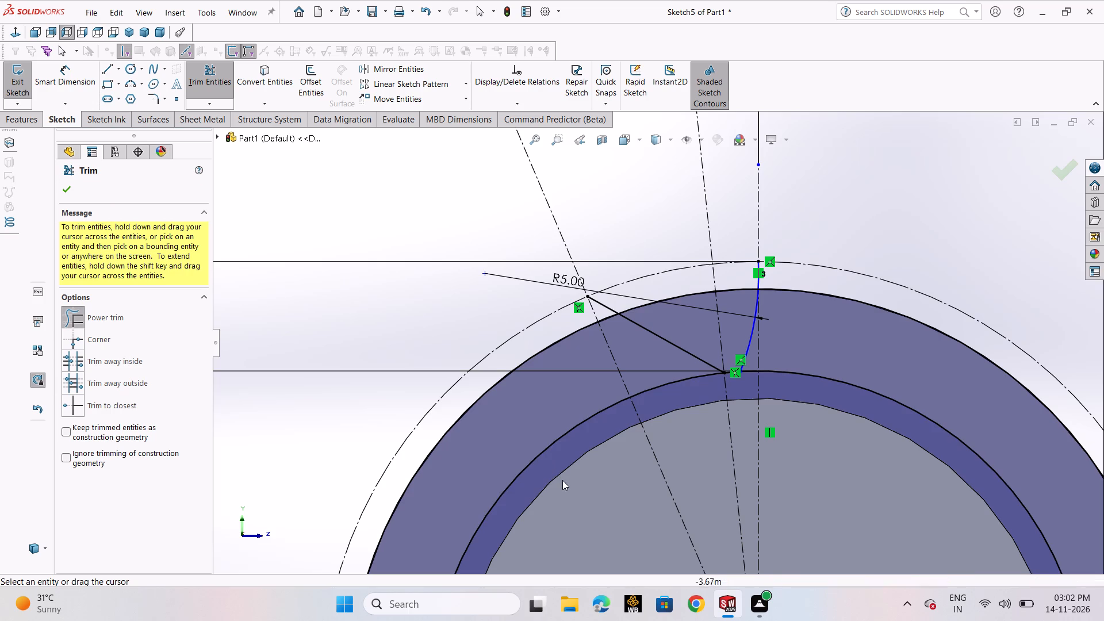
{"action": "left_click_drag", "start_coordinate": [580, 505], "coordinate": [500, 375]}
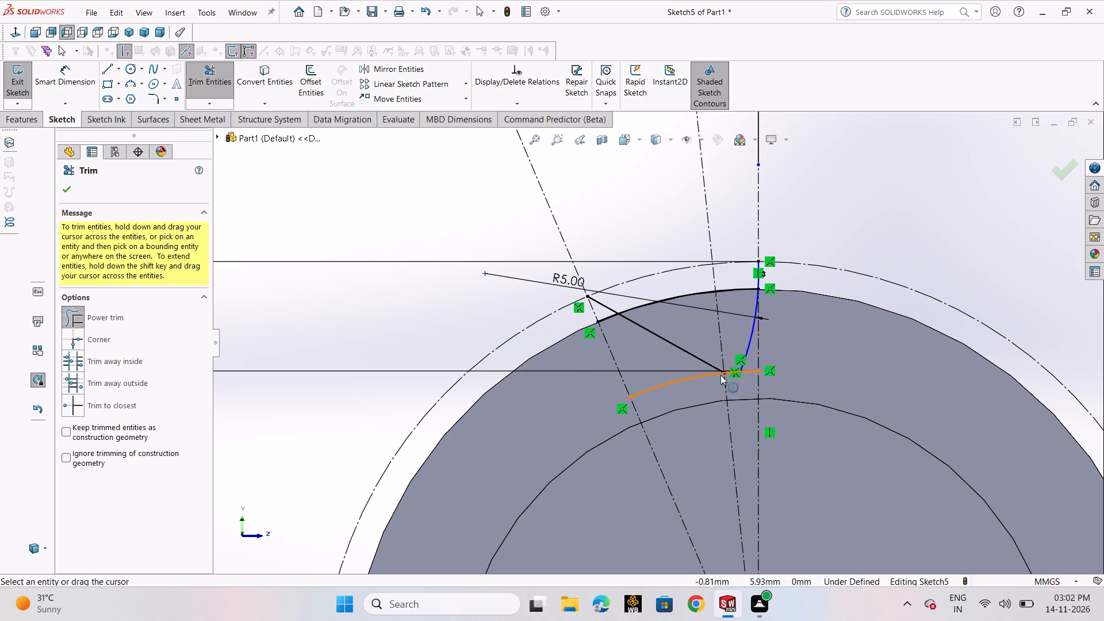
{"action": "scroll", "coordinate": [708, 400], "scroll_direction": "down", "scroll_amount": 4}
{"action": "left_click_drag", "start_coordinate": [655, 372], "coordinate": [623, 340]}
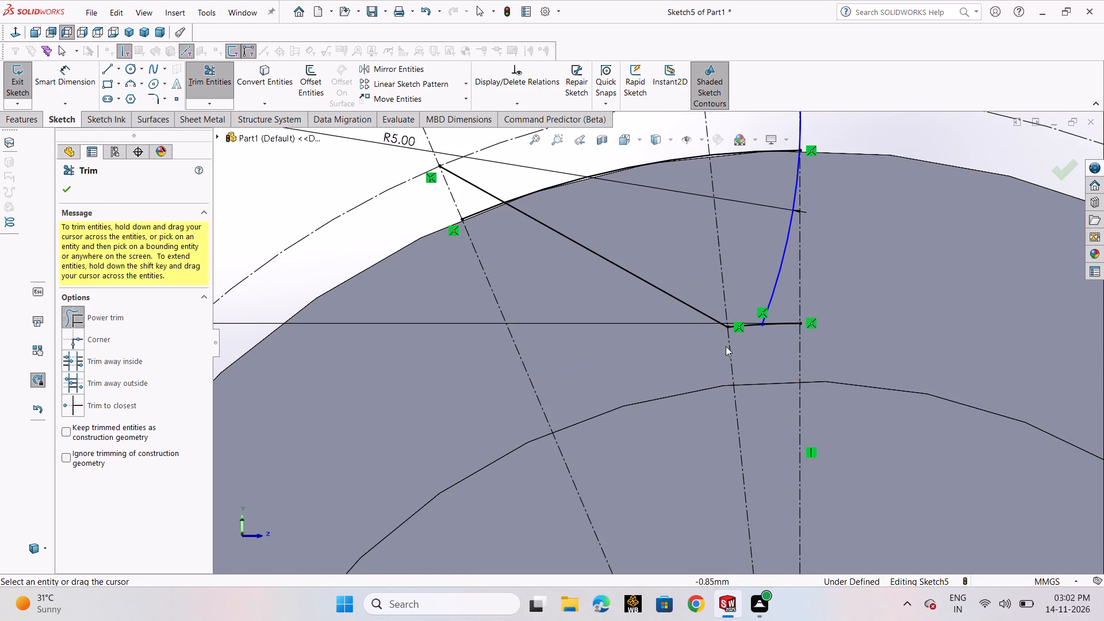
{"action": "left_click_drag", "start_coordinate": [772, 341], "coordinate": [783, 315]}
Trim the sloped line's end outside the converted 15 mm arc and the arc's leftover stub between that line and the 23-degree centerline.
{"action": "scroll", "coordinate": [628, 375], "scroll_direction": "up", "scroll_amount": 3}
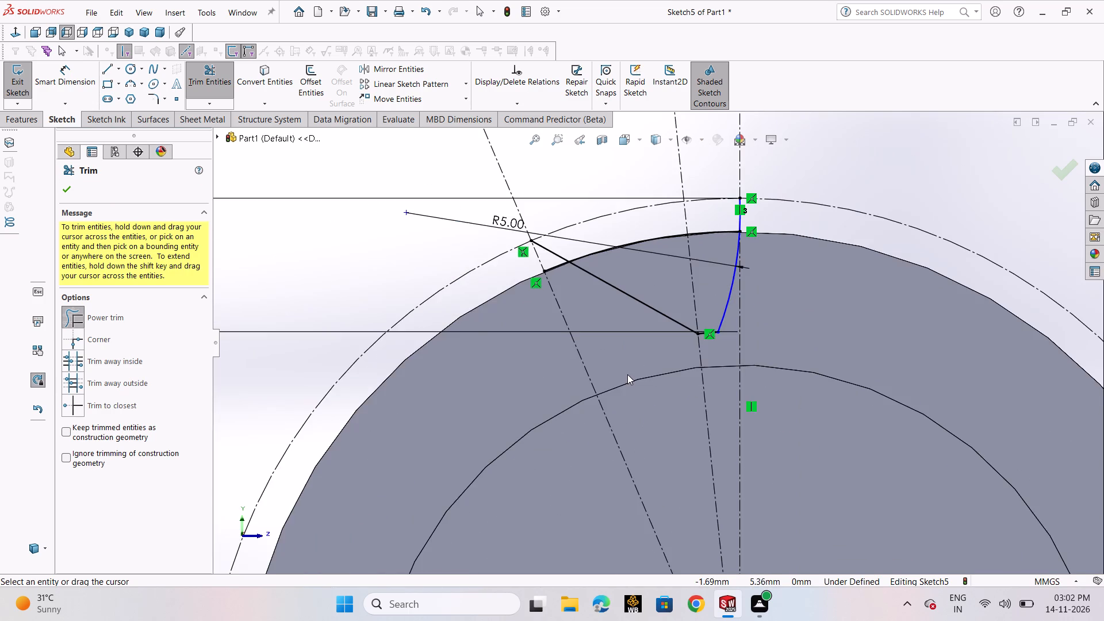
{"action": "scroll", "coordinate": [627, 372], "scroll_direction": "up", "scroll_amount": 2}
{"action": "scroll", "coordinate": [617, 315], "scroll_direction": "down", "scroll_amount": 3}
{"action": "scroll", "coordinate": [570, 299], "scroll_direction": "down", "scroll_amount": 4}
{"action": "left_click_drag", "start_coordinate": [589, 234], "coordinate": [589, 250]}
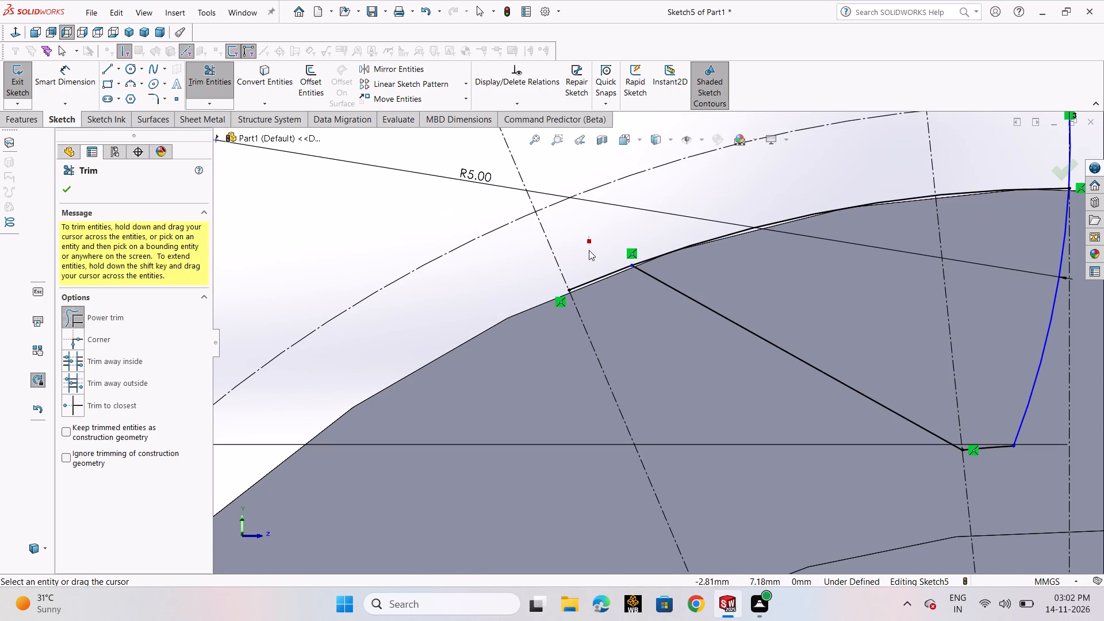
{"action": "left_click_drag", "start_coordinate": [589, 250], "coordinate": [589, 251]}
{"action": "scroll", "coordinate": [672, 284], "scroll_direction": "up", "scroll_amount": 3}
{"action": "scroll", "coordinate": [649, 298], "scroll_direction": "down", "scroll_amount": 3}
{"action": "left_click_drag", "start_coordinate": [614, 301], "coordinate": [628, 324]}
Trim the R5 arc above the converted 15 mm arc and that arc's stub at the vertical centerline, closing the tooth-gap profile.
{"action": "scroll", "coordinate": [706, 313], "scroll_direction": "up", "scroll_amount": 3}
{"action": "scroll", "coordinate": [761, 296], "scroll_direction": "up", "scroll_amount": 3}
{"action": "scroll", "coordinate": [777, 295], "scroll_direction": "down", "scroll_amount": 8}
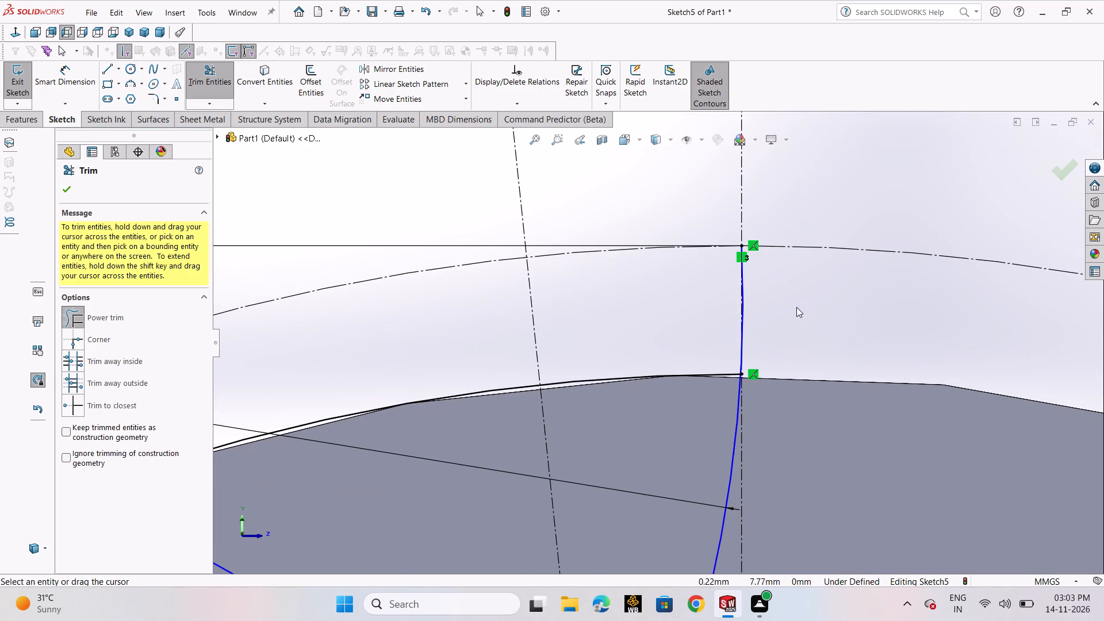
{"action": "left_click_drag", "start_coordinate": [787, 317], "coordinate": [742, 327]}
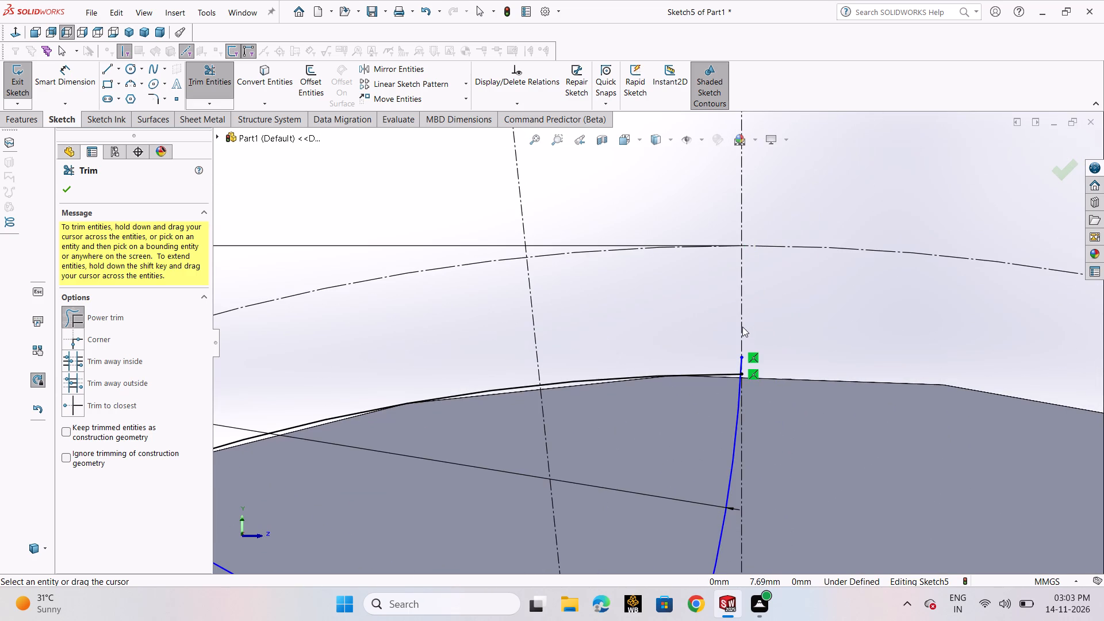
{"action": "scroll", "coordinate": [749, 375], "scroll_direction": "down", "scroll_amount": 5}
{"action": "scroll", "coordinate": [702, 339], "scroll_direction": "down", "scroll_amount": 9}
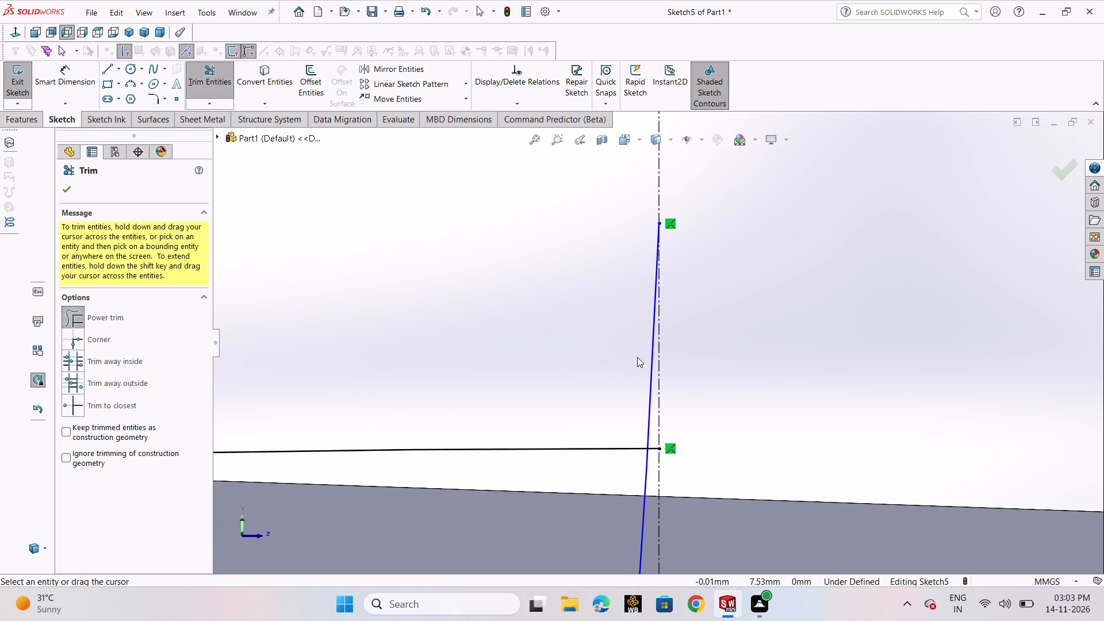
{"action": "left_click_drag", "start_coordinate": [638, 361], "coordinate": [646, 378]}
{"action": "left_click_drag", "start_coordinate": [646, 378], "coordinate": [653, 394]}
{"action": "scroll", "coordinate": [648, 435], "scroll_direction": "down", "scroll_amount": 5}
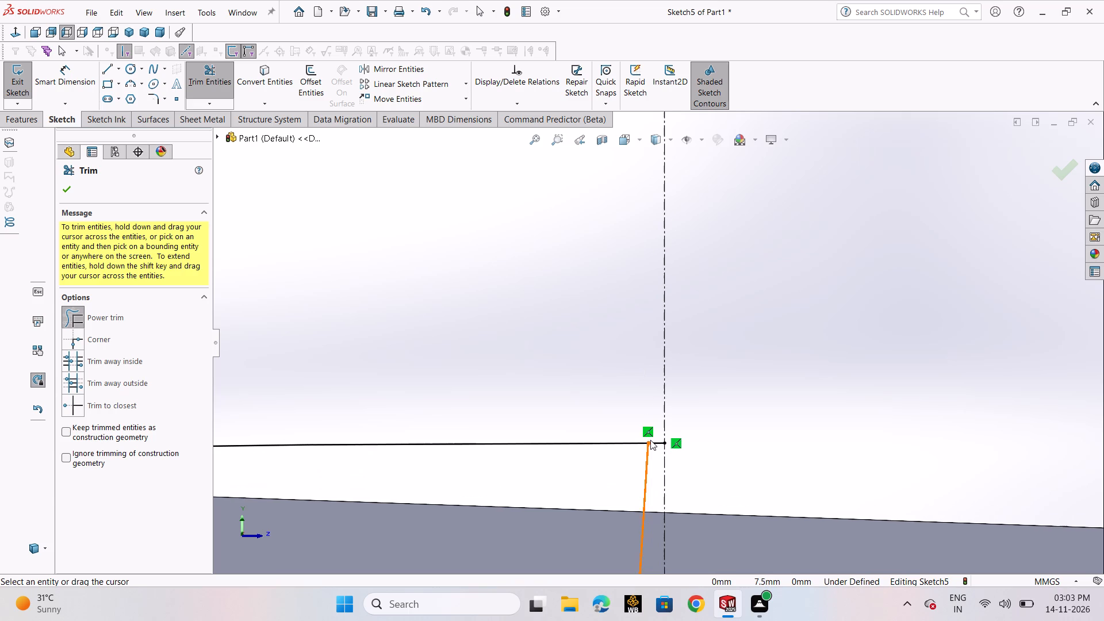
{"action": "left_click_drag", "start_coordinate": [657, 441], "coordinate": [661, 417]}
{"action": "scroll", "coordinate": [663, 420], "scroll_direction": "up", "scroll_amount": 4}
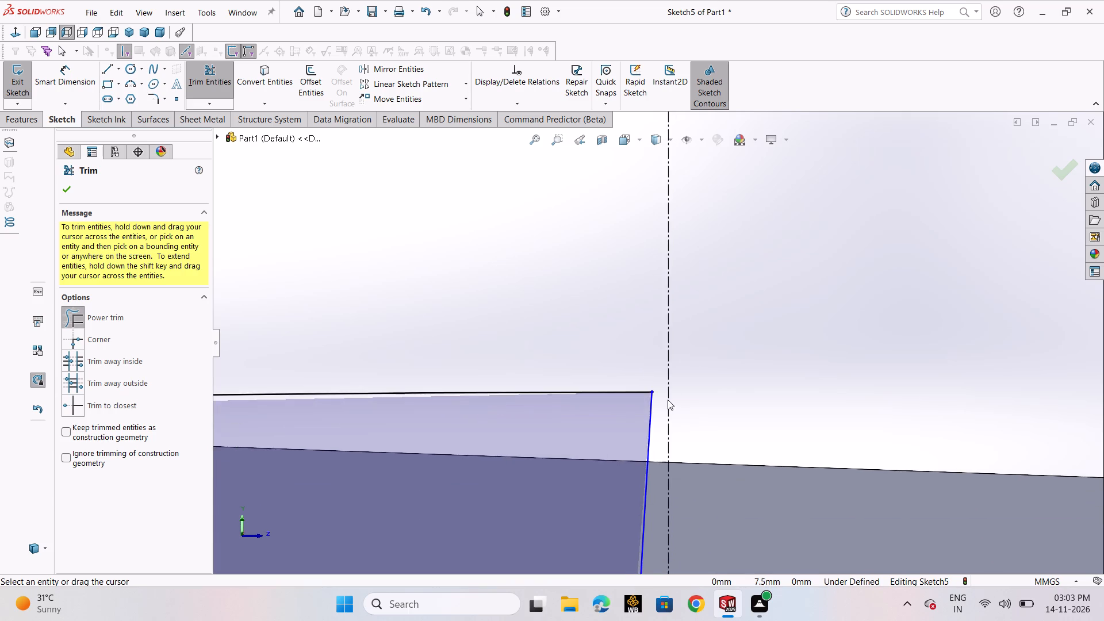
{"action": "scroll", "coordinate": [668, 400], "scroll_direction": "up", "scroll_amount": 3}
{"action": "scroll", "coordinate": [666, 401], "scroll_direction": "down", "scroll_amount": 1}
{"action": "scroll", "coordinate": [666, 401], "scroll_direction": "up", "scroll_amount": 18}
{"action": "scroll", "coordinate": [631, 384], "scroll_direction": "up", "scroll_amount": 4}
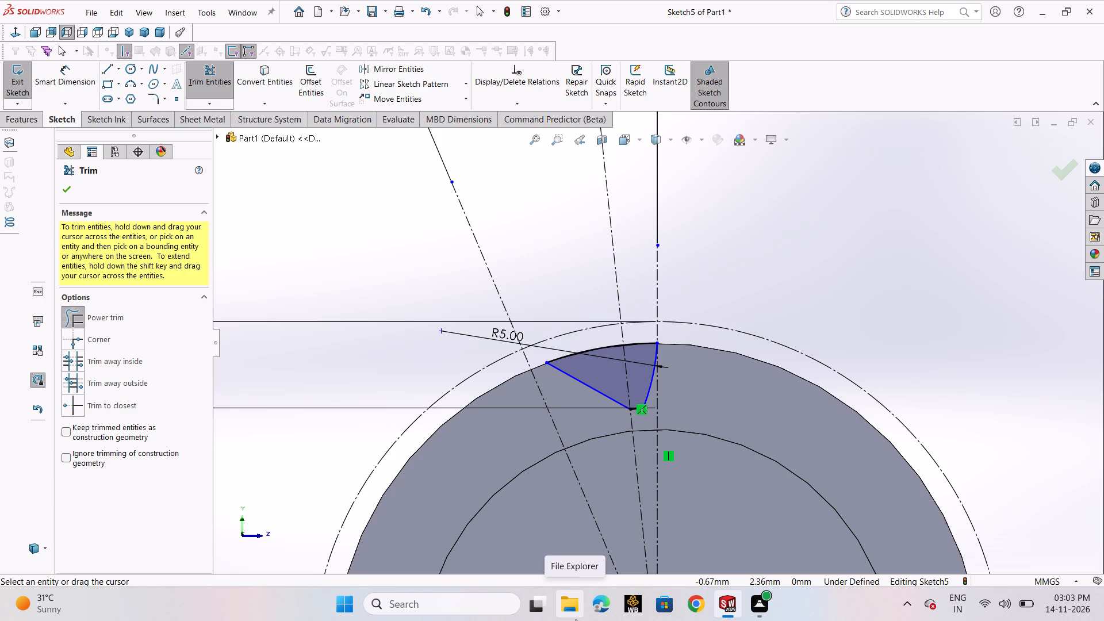
{"action": "left_click", "coordinate": [71, 190]}
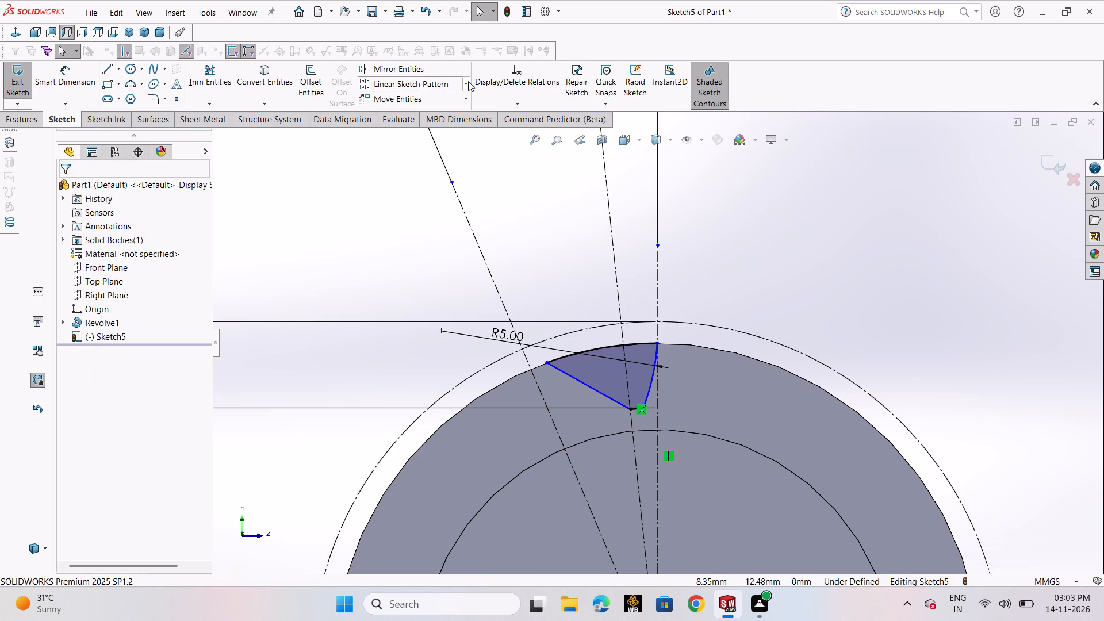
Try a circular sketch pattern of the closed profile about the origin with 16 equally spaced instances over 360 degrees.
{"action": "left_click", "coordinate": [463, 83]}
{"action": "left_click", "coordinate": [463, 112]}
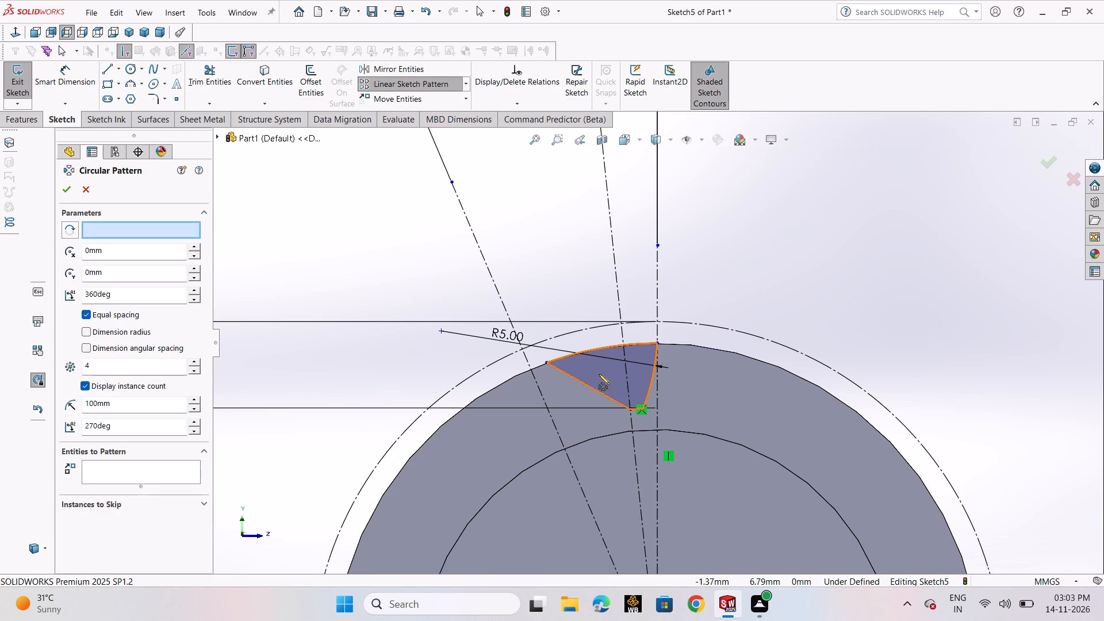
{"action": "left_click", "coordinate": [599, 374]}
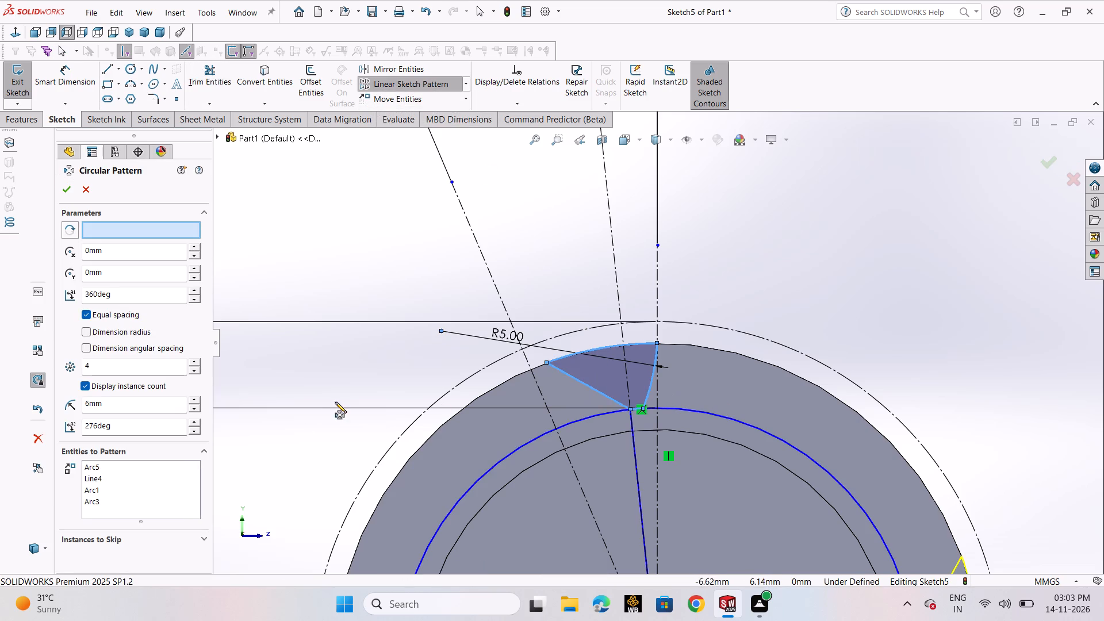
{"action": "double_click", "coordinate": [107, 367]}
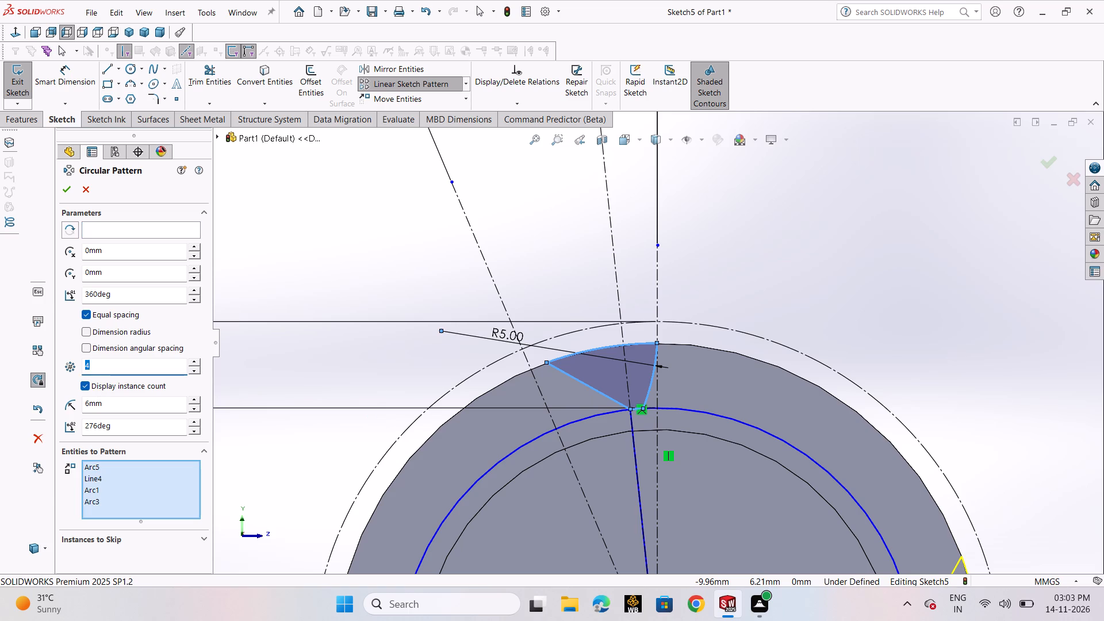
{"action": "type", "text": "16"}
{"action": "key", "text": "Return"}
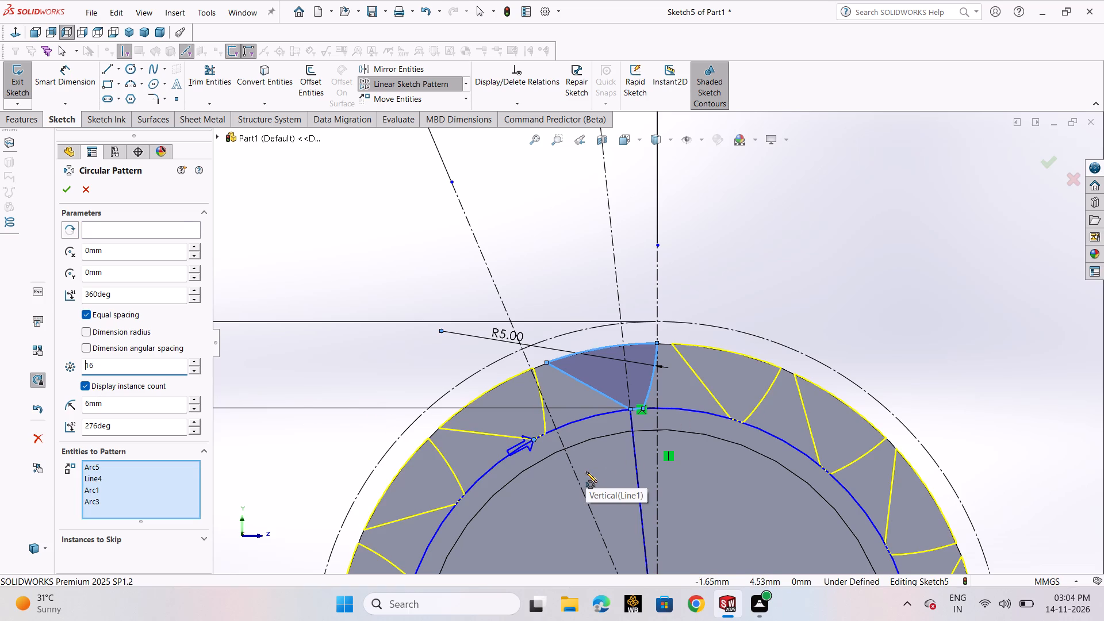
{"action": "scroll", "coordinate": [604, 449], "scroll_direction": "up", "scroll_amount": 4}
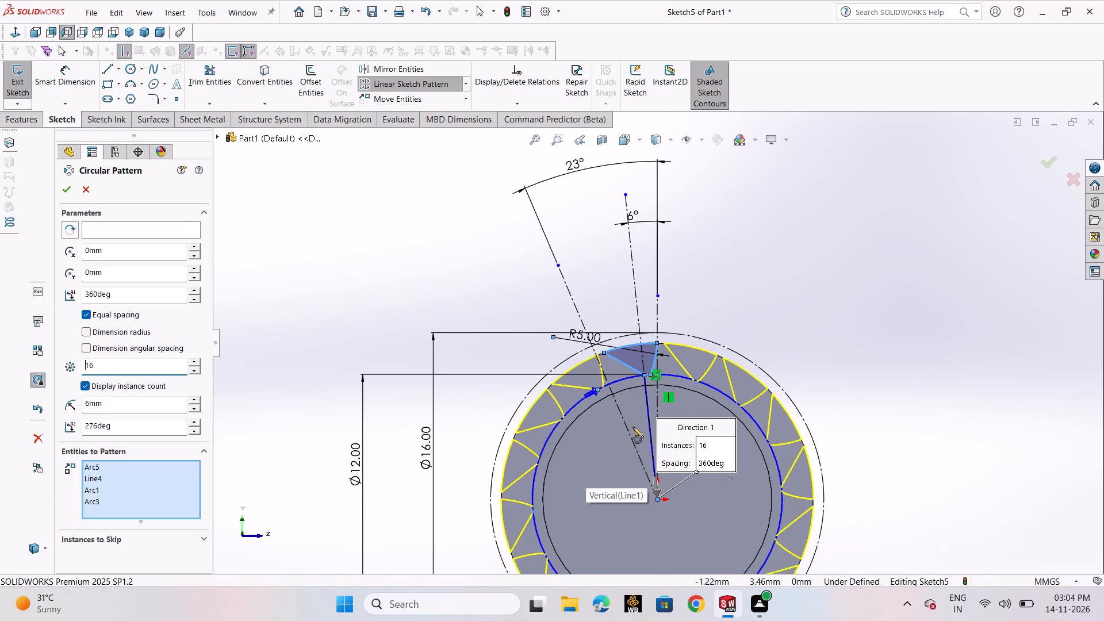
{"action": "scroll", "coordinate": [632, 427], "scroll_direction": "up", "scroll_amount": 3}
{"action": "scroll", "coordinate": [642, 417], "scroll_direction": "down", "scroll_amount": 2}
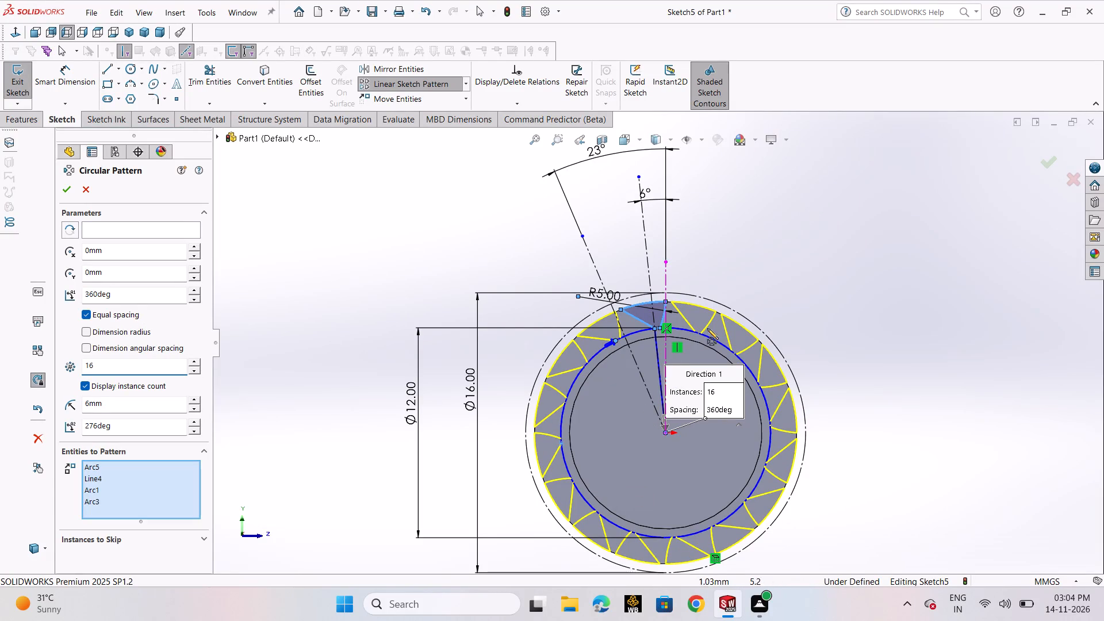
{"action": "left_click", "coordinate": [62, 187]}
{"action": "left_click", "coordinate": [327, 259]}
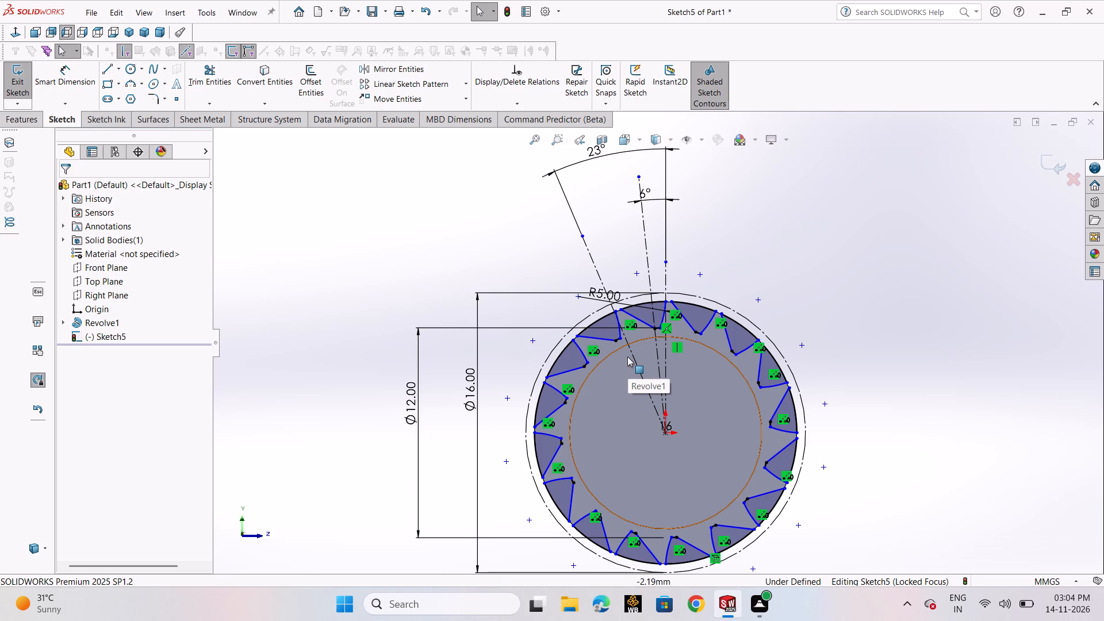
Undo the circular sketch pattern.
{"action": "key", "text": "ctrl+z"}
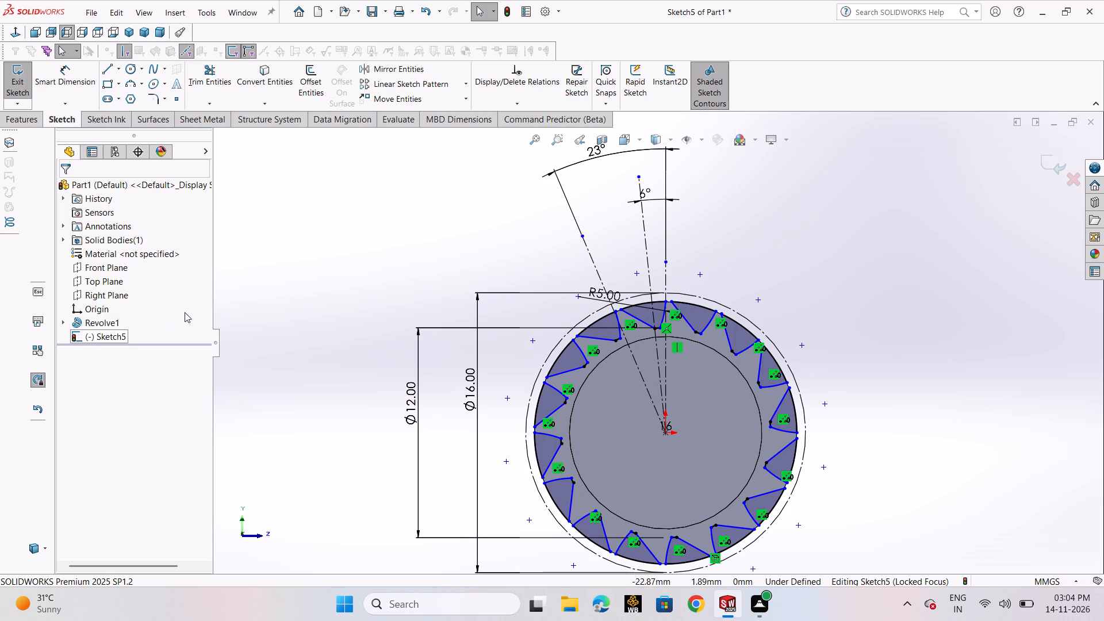
Exit the sketch and cut-extrude the single closed profile along the cylinder as a blind cut 30 mm deep.
{"action": "left_click", "coordinate": [25, 91]}
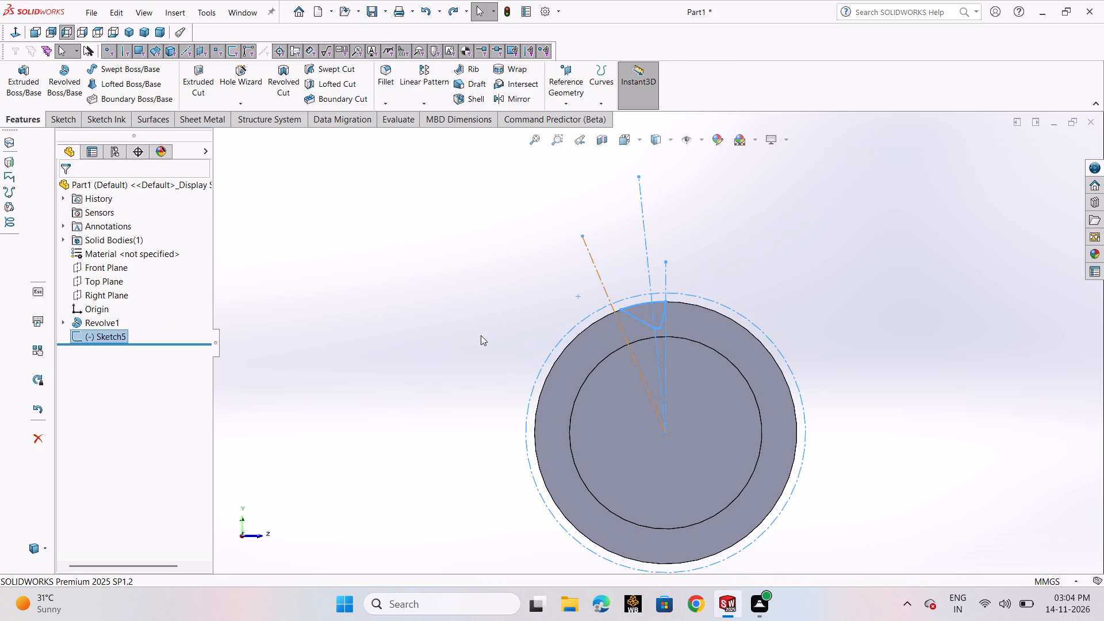
{"action": "left_click", "coordinate": [63, 120]}
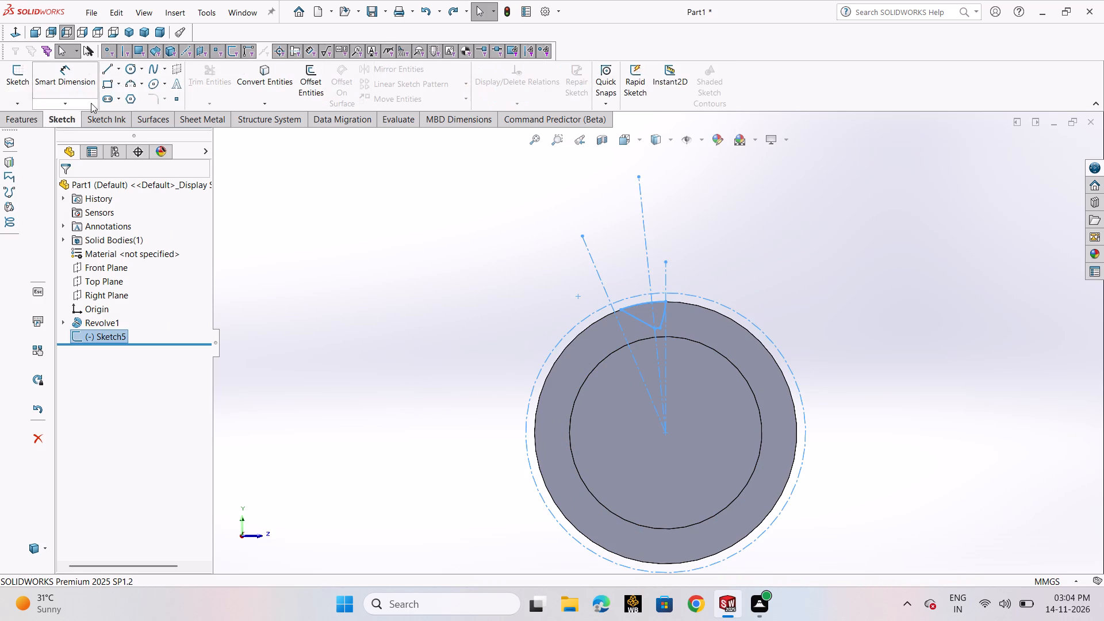
{"action": "left_click", "coordinate": [25, 117]}
{"action": "left_click", "coordinate": [195, 87]}
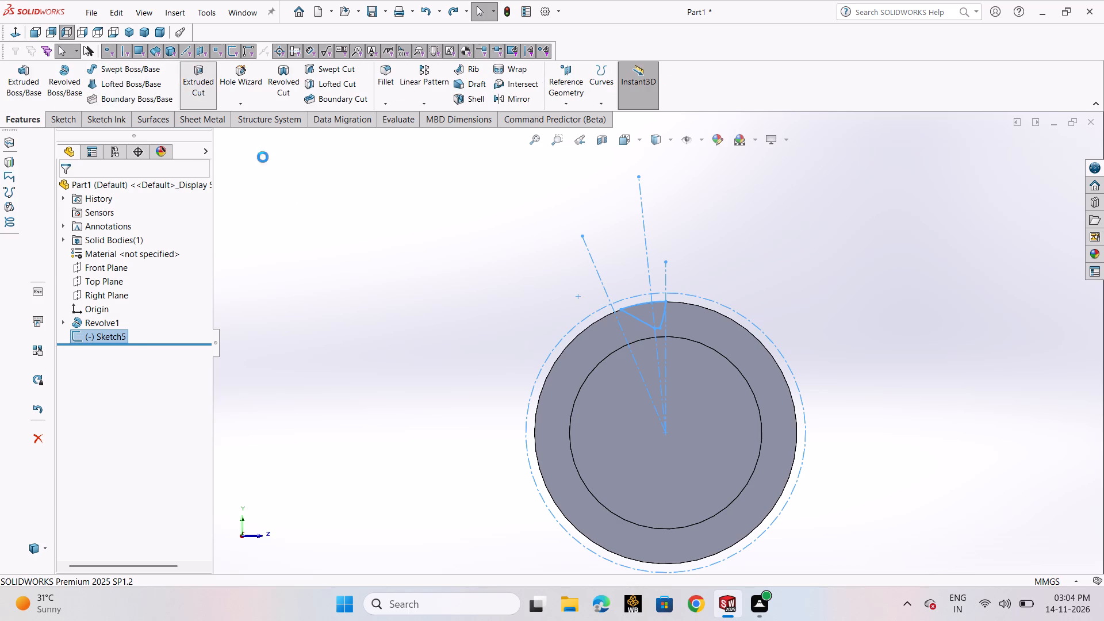
{"action": "middle_click_drag", "start_coordinate": [429, 382], "coordinate": [520, 453]}
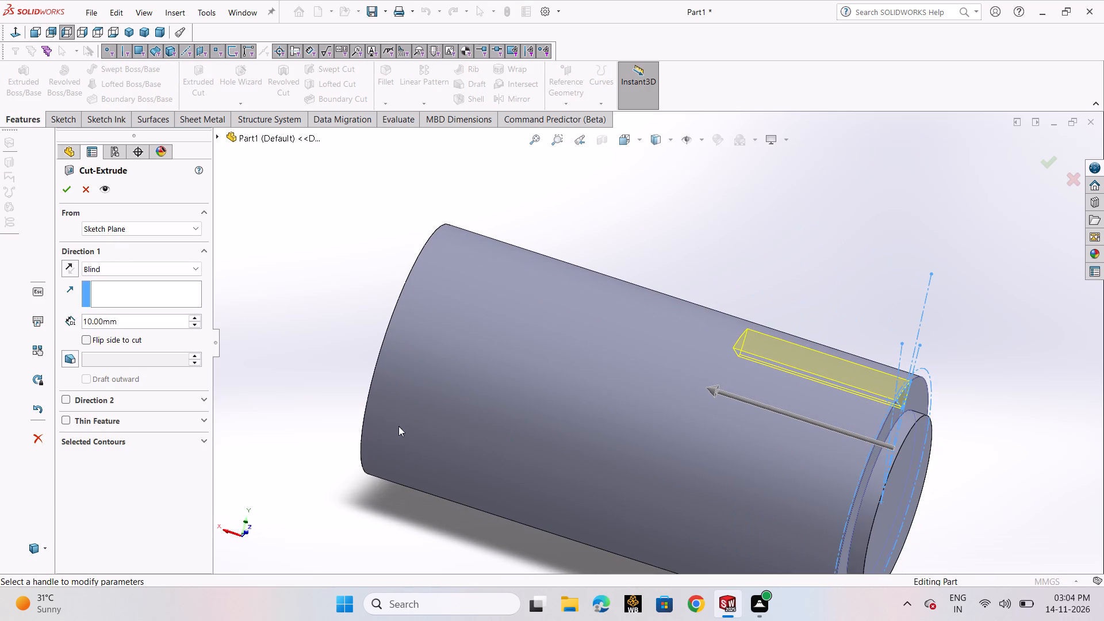
{"action": "double_click", "coordinate": [196, 318]}
{"action": "left_click", "coordinate": [70, 191]}
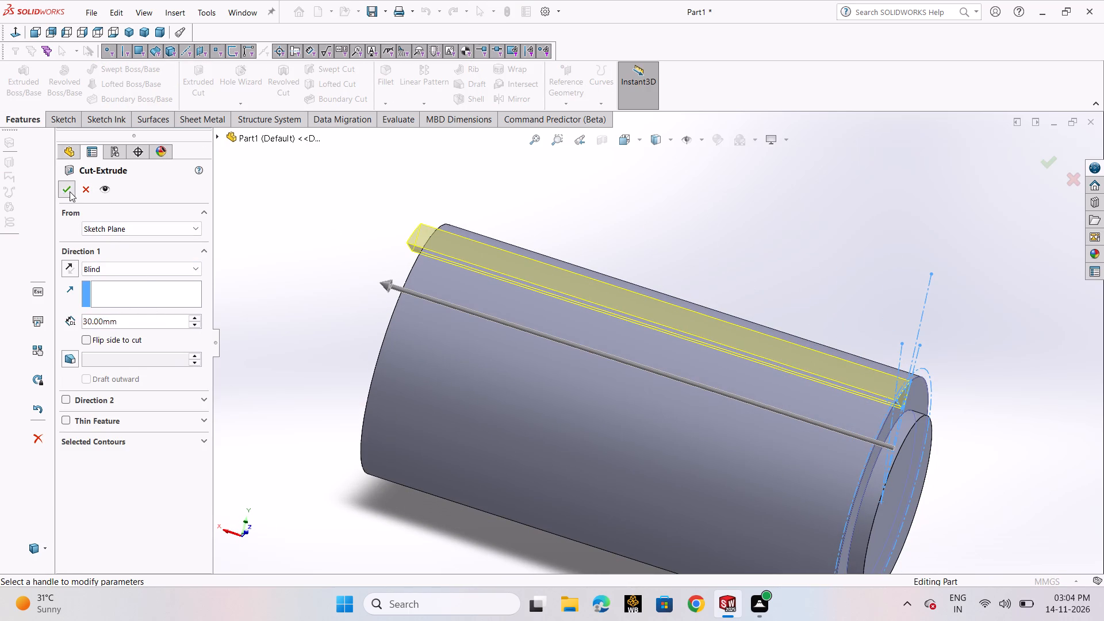
{"action": "left_click", "coordinate": [321, 271]}
Edit the cut's sketch and delete the closed tooth-gap profile along with its R5, 6°, 23° and Ø12 dimensions.
{"action": "middle_click_drag", "start_coordinate": [729, 355], "coordinate": [674, 332]}
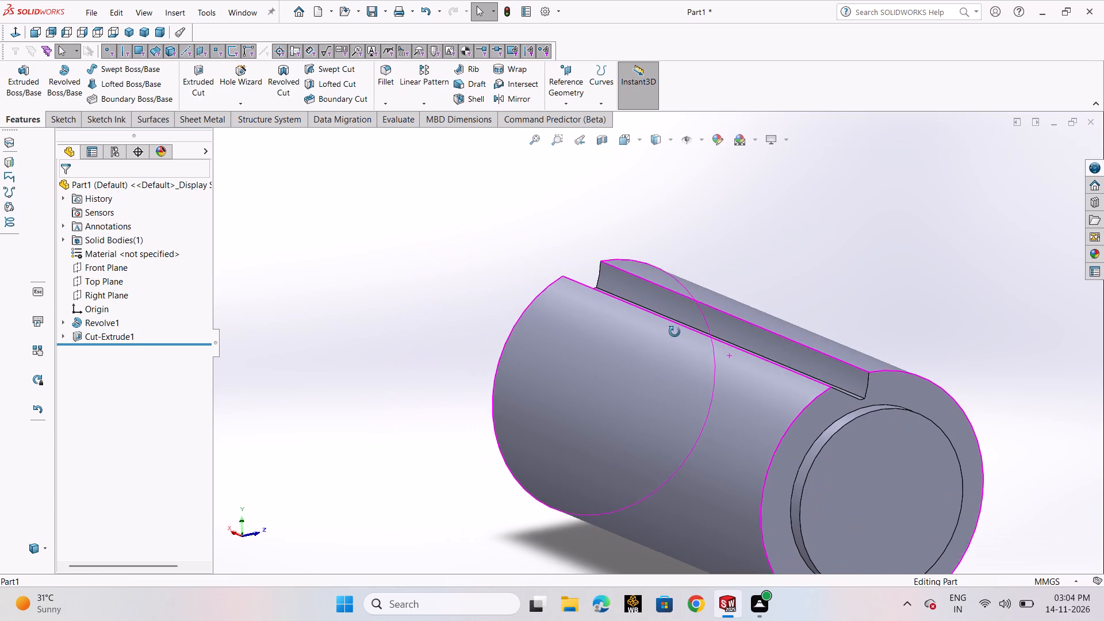
{"action": "middle_click_drag", "start_coordinate": [674, 332], "coordinate": [674, 331]}
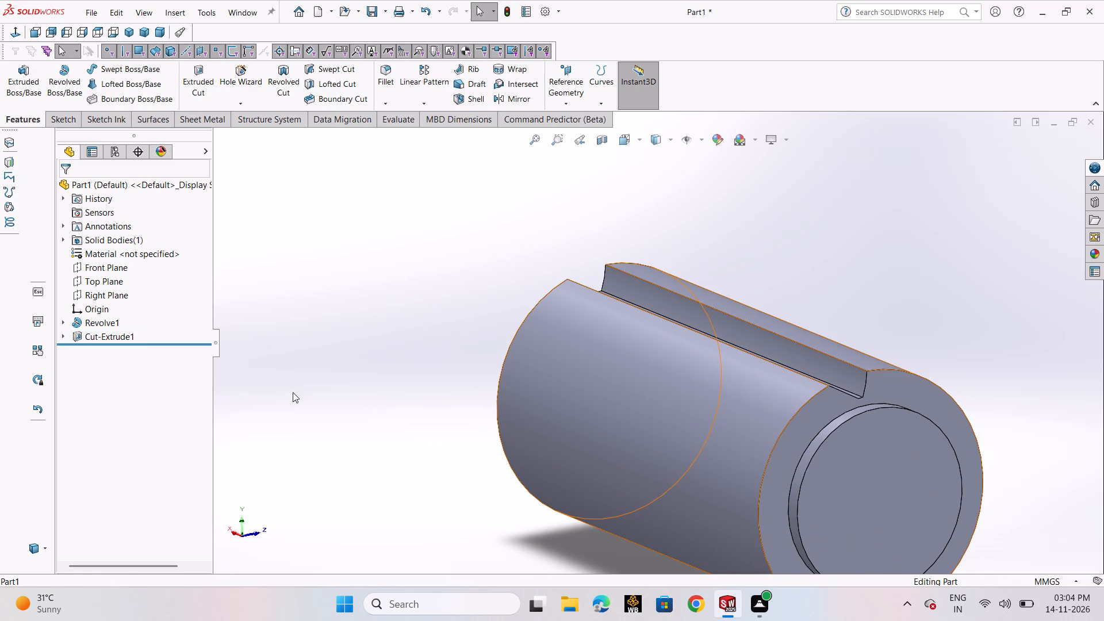
{"action": "left_click", "coordinate": [105, 336]}
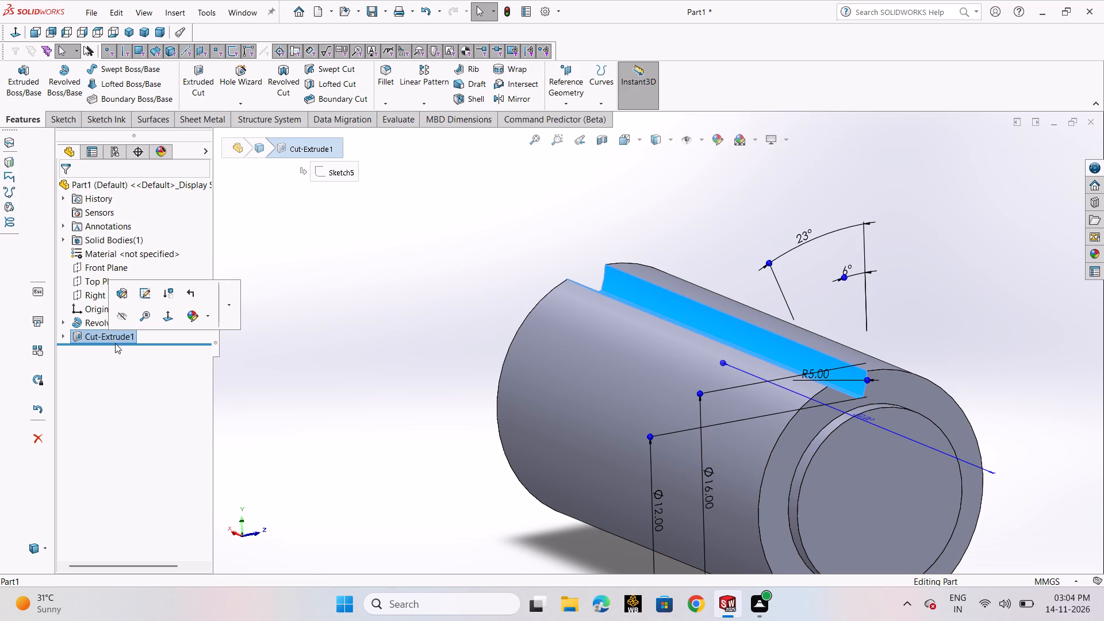
{"action": "left_click", "coordinate": [93, 334]}
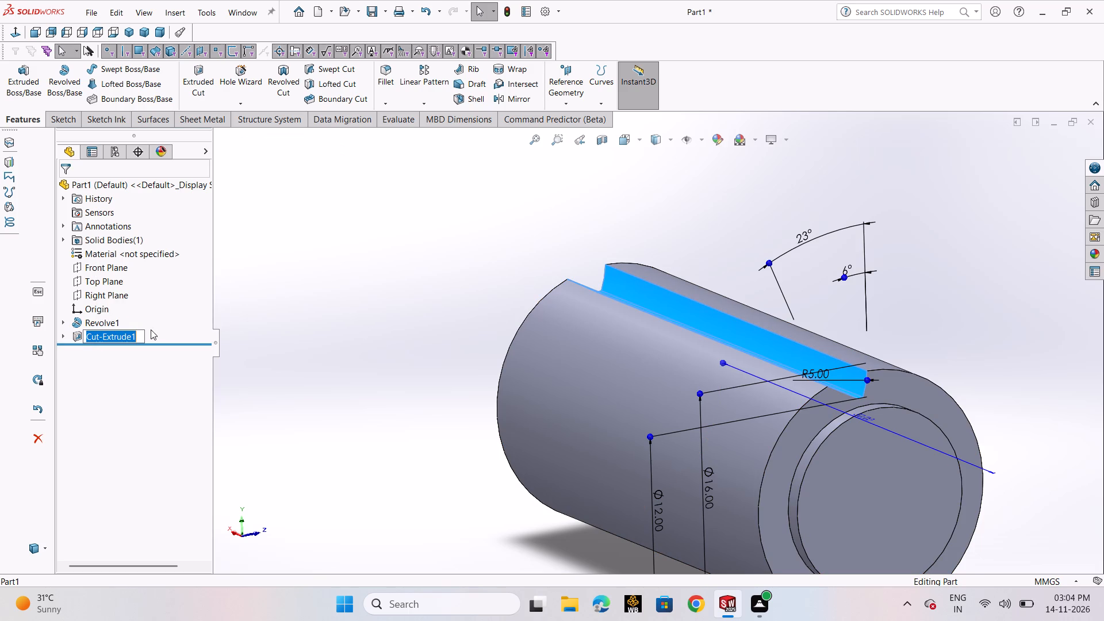
{"action": "left_click", "coordinate": [241, 324]}
{"action": "left_click", "coordinate": [61, 333]}
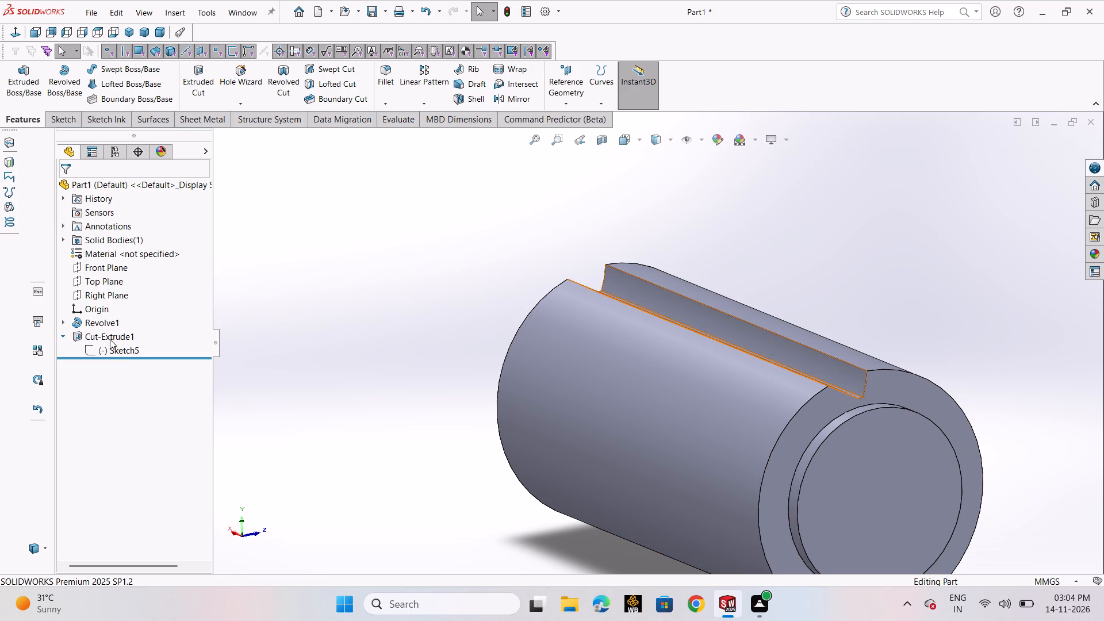
{"action": "left_click", "coordinate": [124, 348]}
{"action": "left_click", "coordinate": [136, 314]}
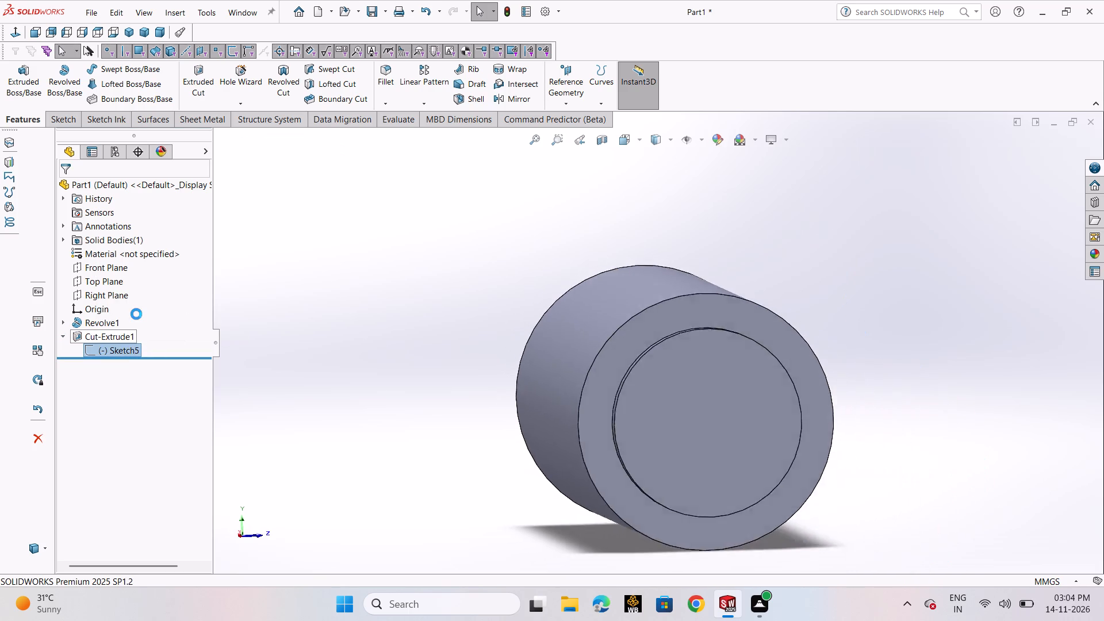
{"action": "left_click", "coordinate": [271, 292]}
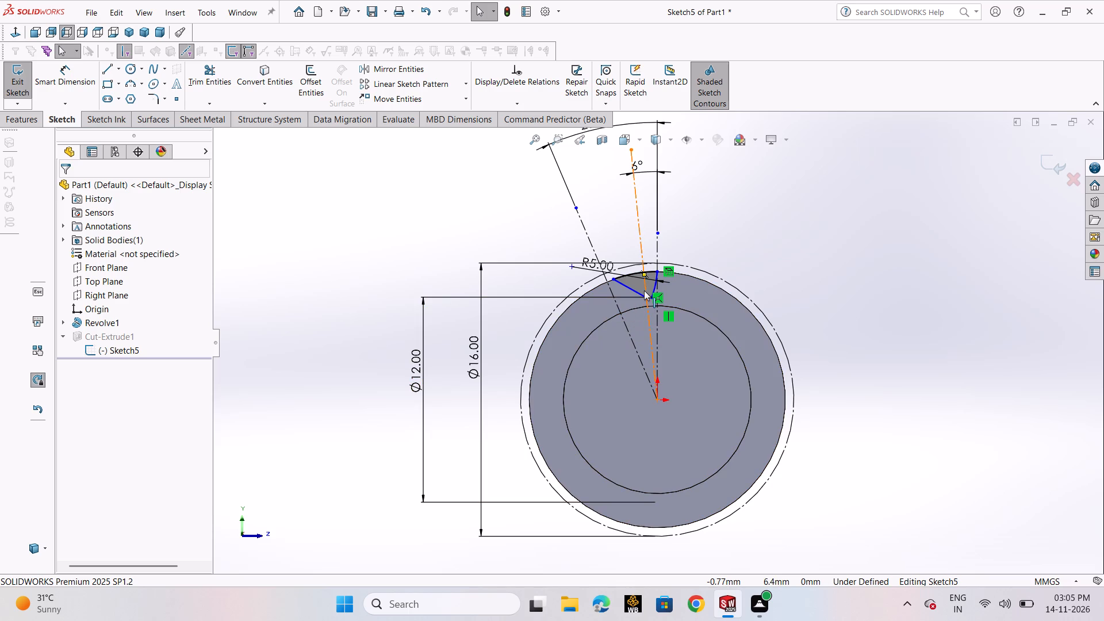
{"action": "scroll", "coordinate": [644, 290], "scroll_direction": "down", "scroll_amount": 3}
{"action": "scroll", "coordinate": [645, 289], "scroll_direction": "up", "scroll_amount": 5}
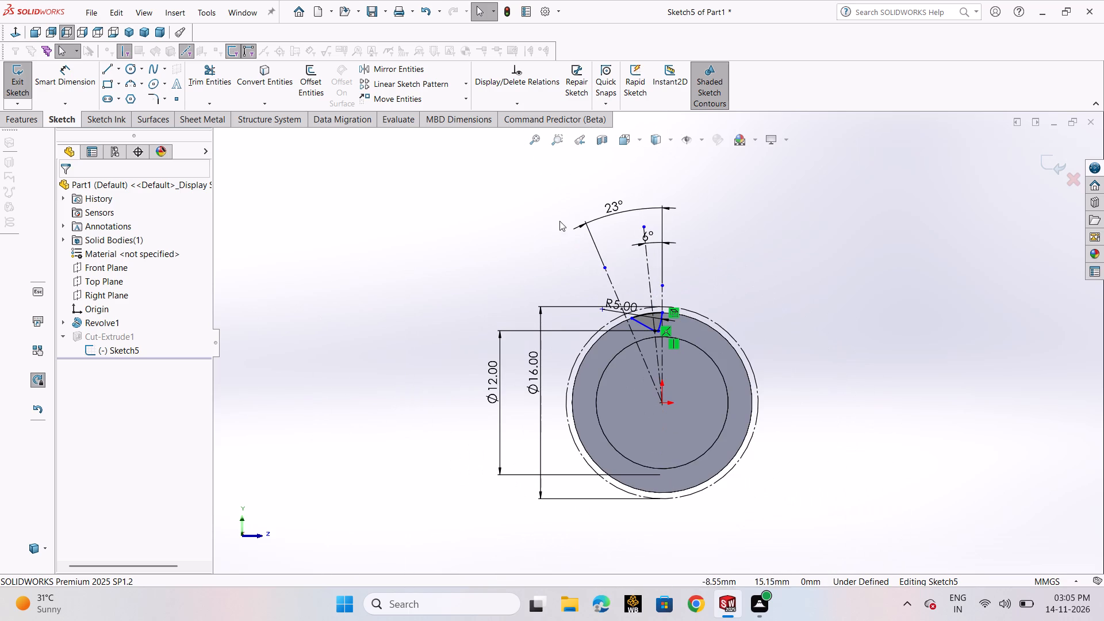
{"action": "left_click_drag", "start_coordinate": [504, 159], "coordinate": [753, 371]}
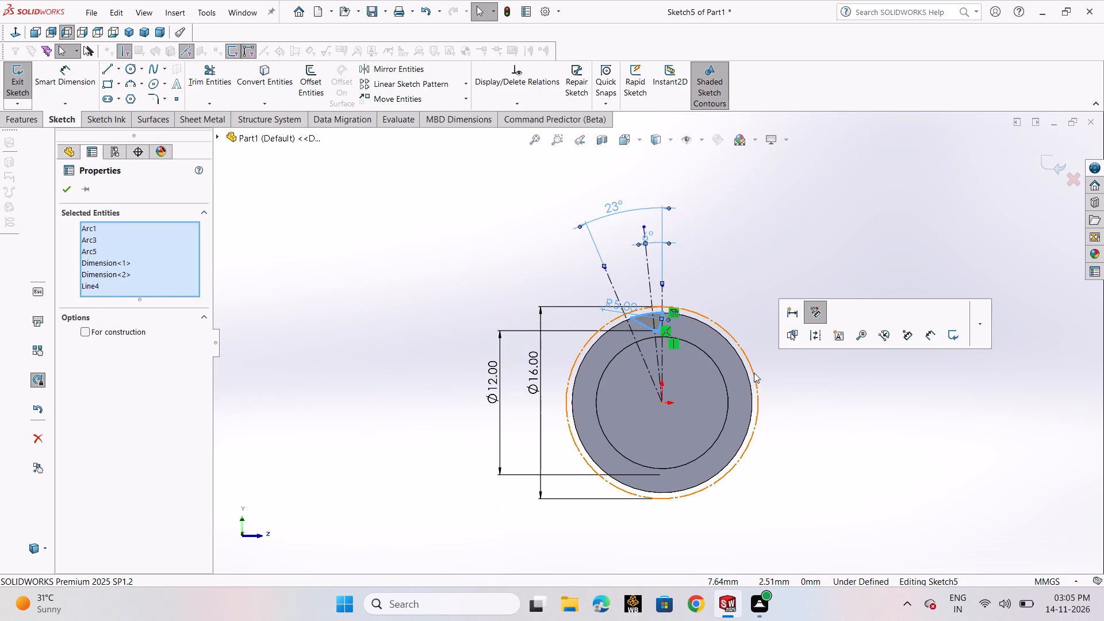
{"action": "key", "text": "Delete"}
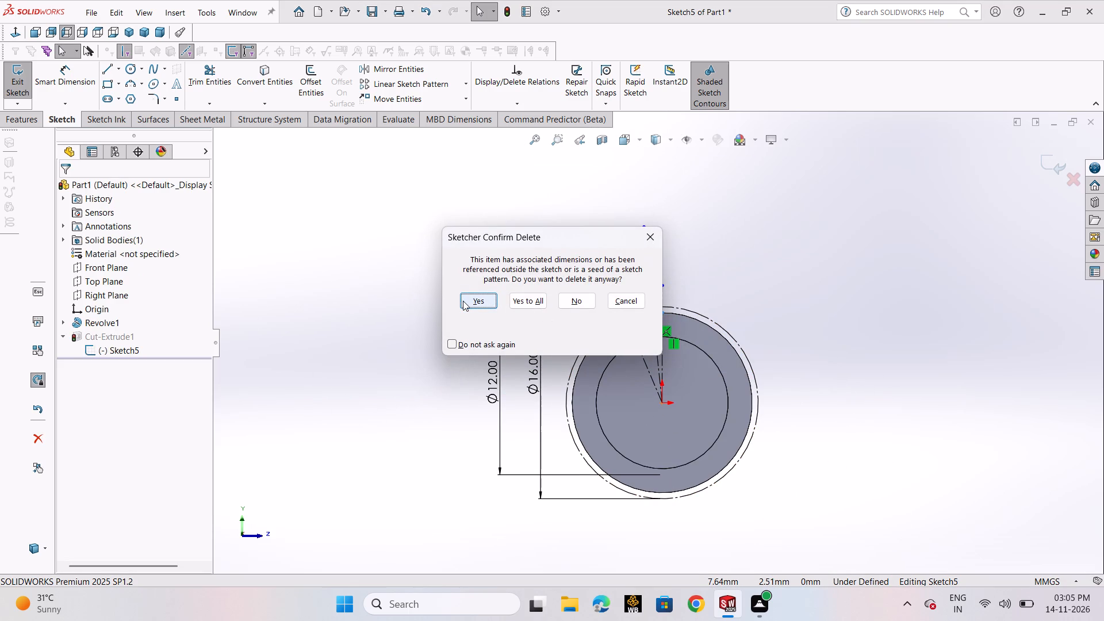
{"action": "left_click", "coordinate": [463, 301]}
{"action": "left_click_drag", "start_coordinate": [565, 236], "coordinate": [604, 308]}
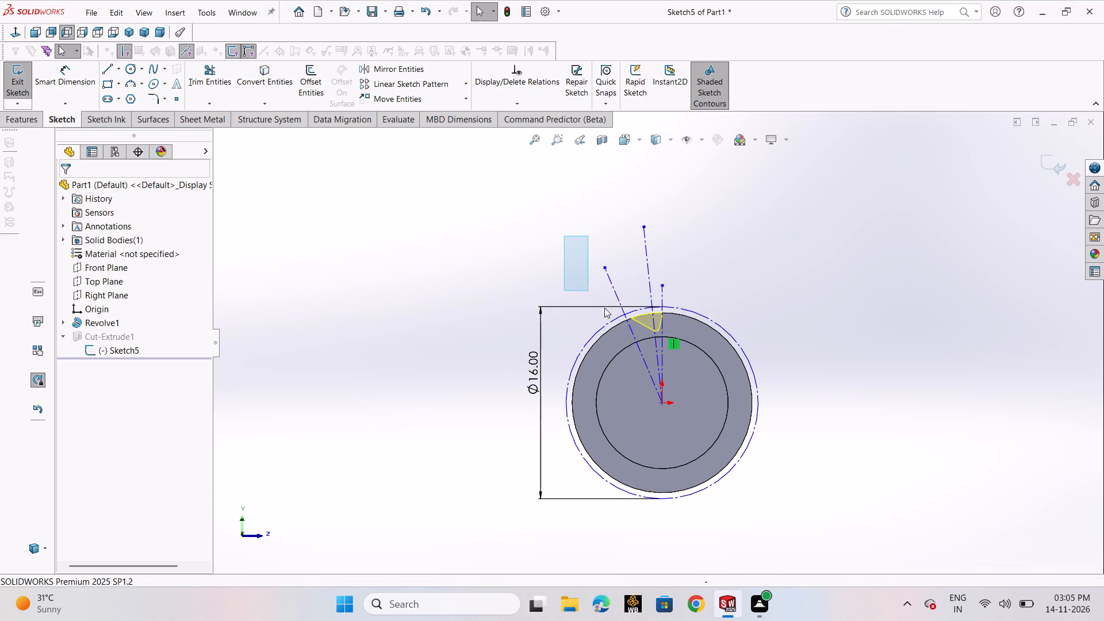
{"action": "left_click_drag", "start_coordinate": [604, 308], "coordinate": [726, 349]}
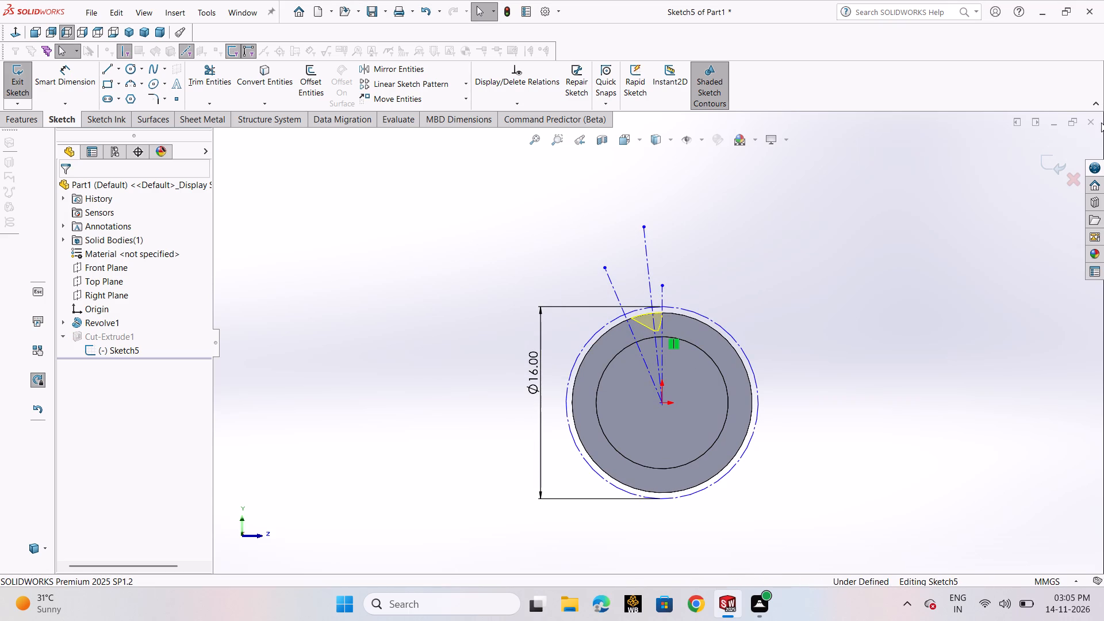
Exit the sketch and rebuild the cut anyway.
{"action": "left_click", "coordinate": [1045, 171]}
{"action": "left_click", "coordinate": [1043, 163]}
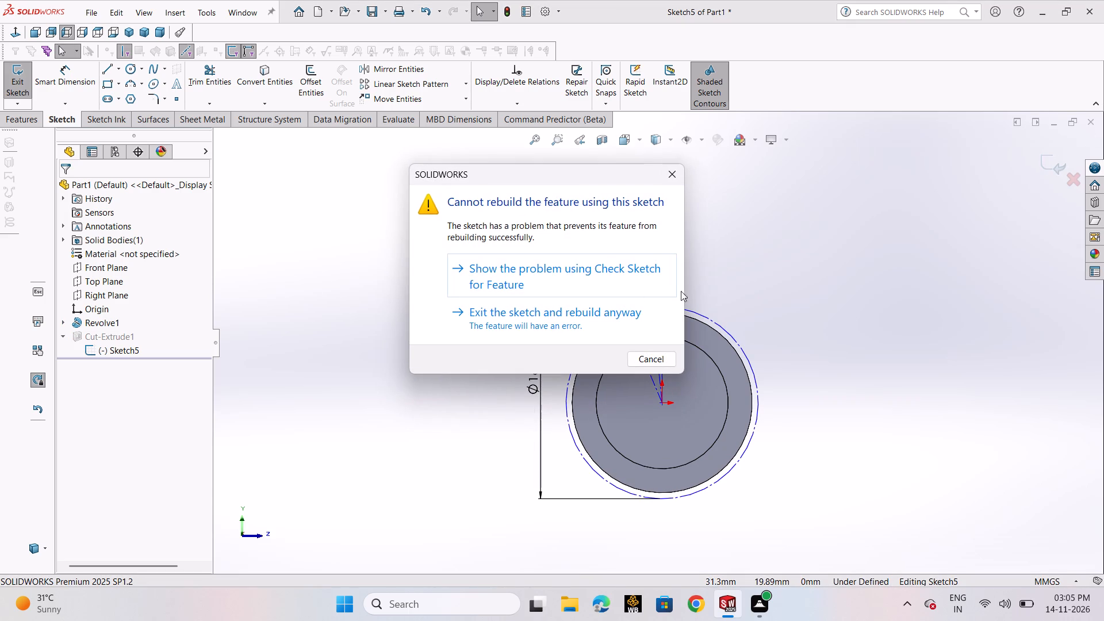
{"action": "left_click", "coordinate": [544, 320]}
{"action": "left_click", "coordinate": [404, 95]}
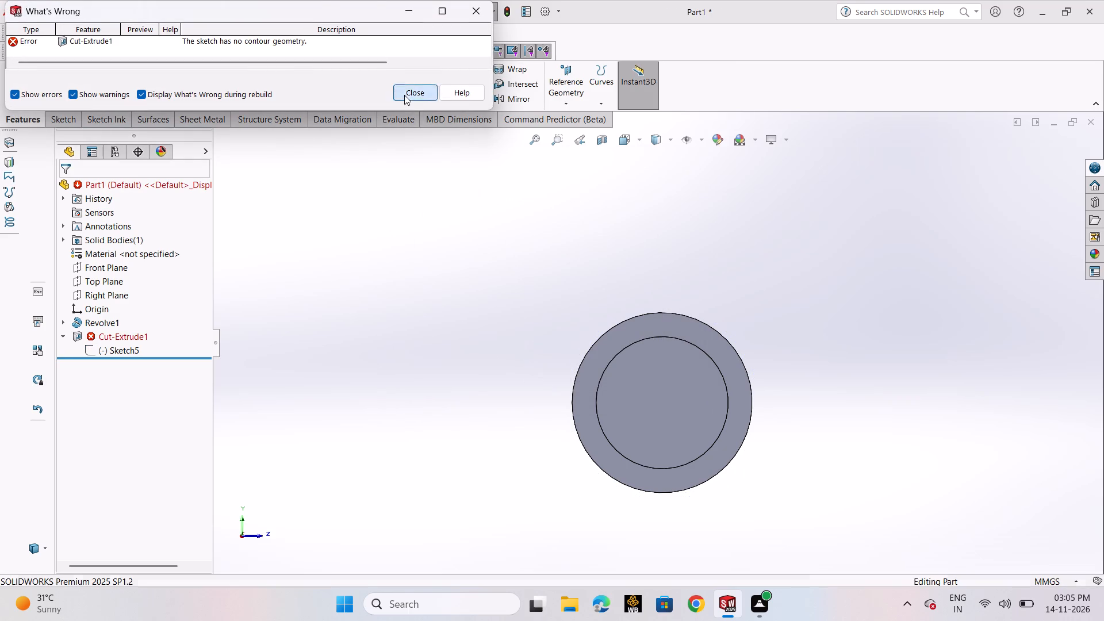
Delete the tooth-gap cut feature while keeping its sketch.
{"action": "left_click", "coordinate": [116, 334]}
{"action": "right_click", "coordinate": [116, 334]}
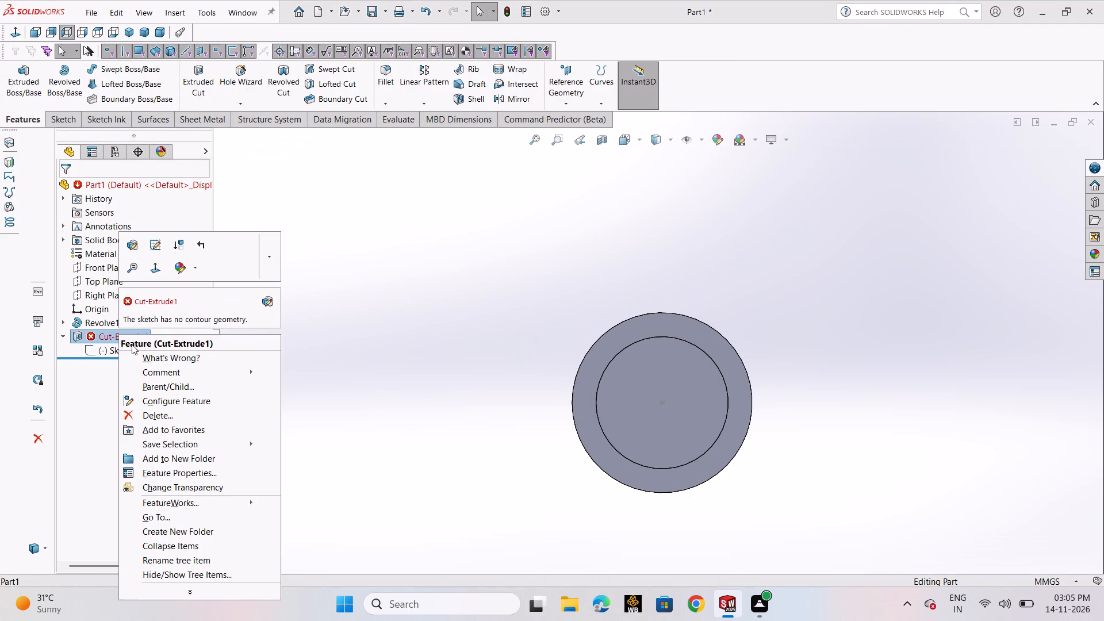
{"action": "left_click", "coordinate": [169, 417]}
{"action": "left_click", "coordinate": [636, 231]}
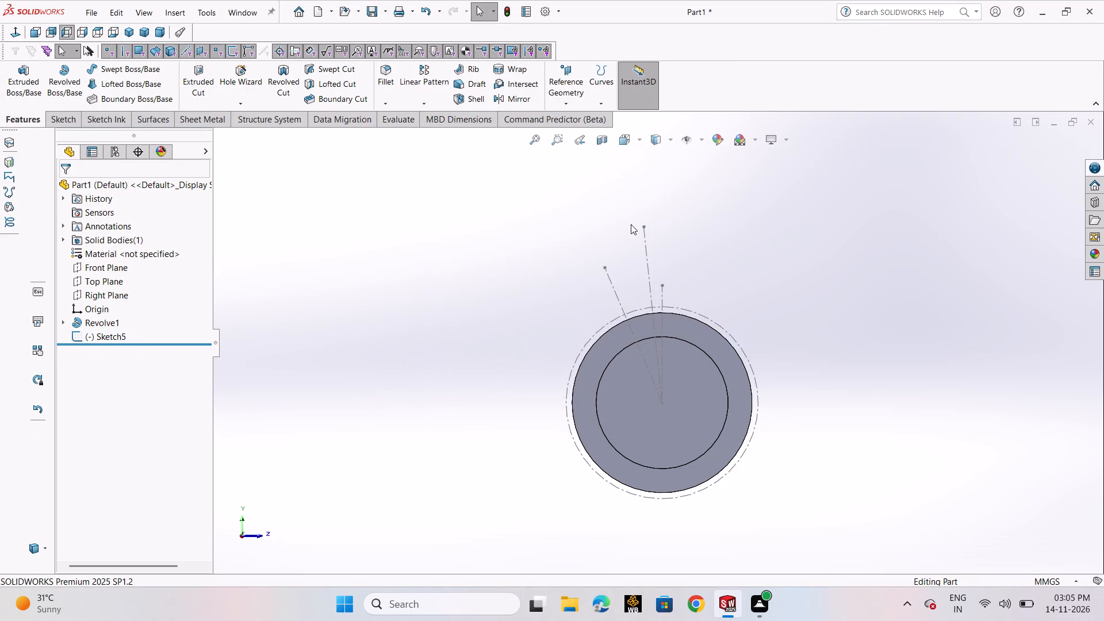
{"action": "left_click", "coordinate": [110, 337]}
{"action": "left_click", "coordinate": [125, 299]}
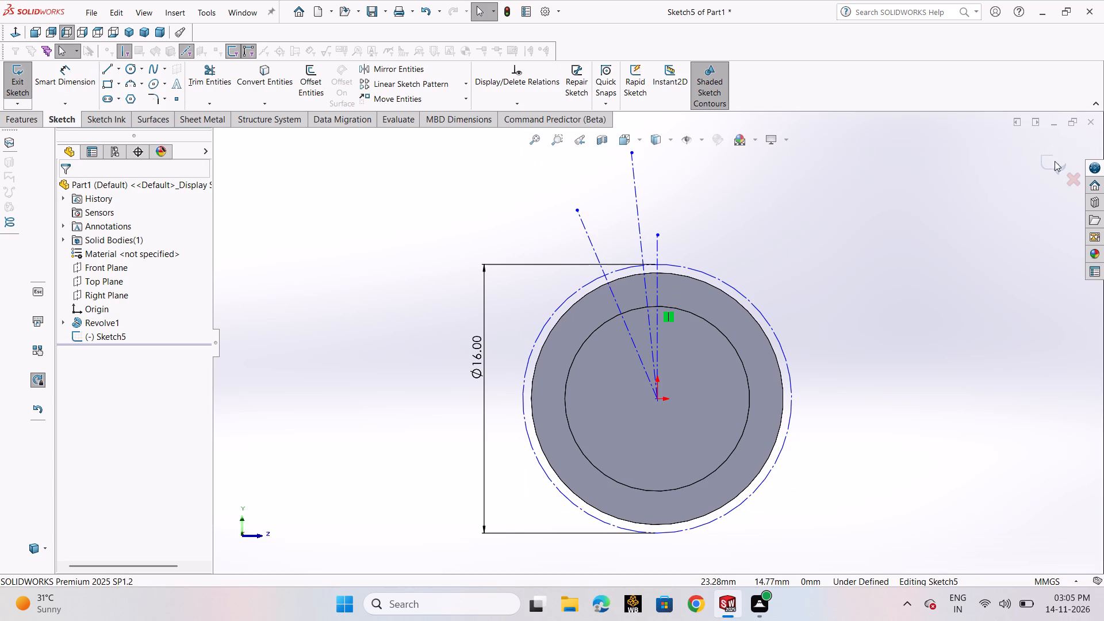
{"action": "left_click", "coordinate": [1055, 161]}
Edit the revolve's profile sketch and delete the short horizontal line of the end step.
{"action": "left_click", "coordinate": [62, 322]}
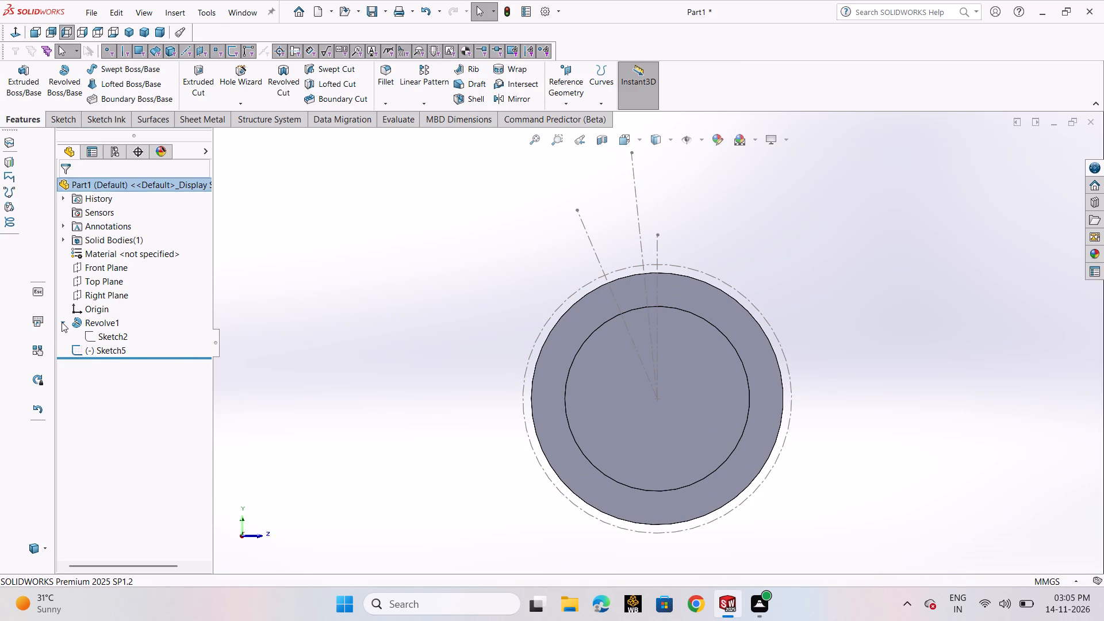
{"action": "left_click", "coordinate": [94, 338]}
{"action": "left_click", "coordinate": [113, 299]}
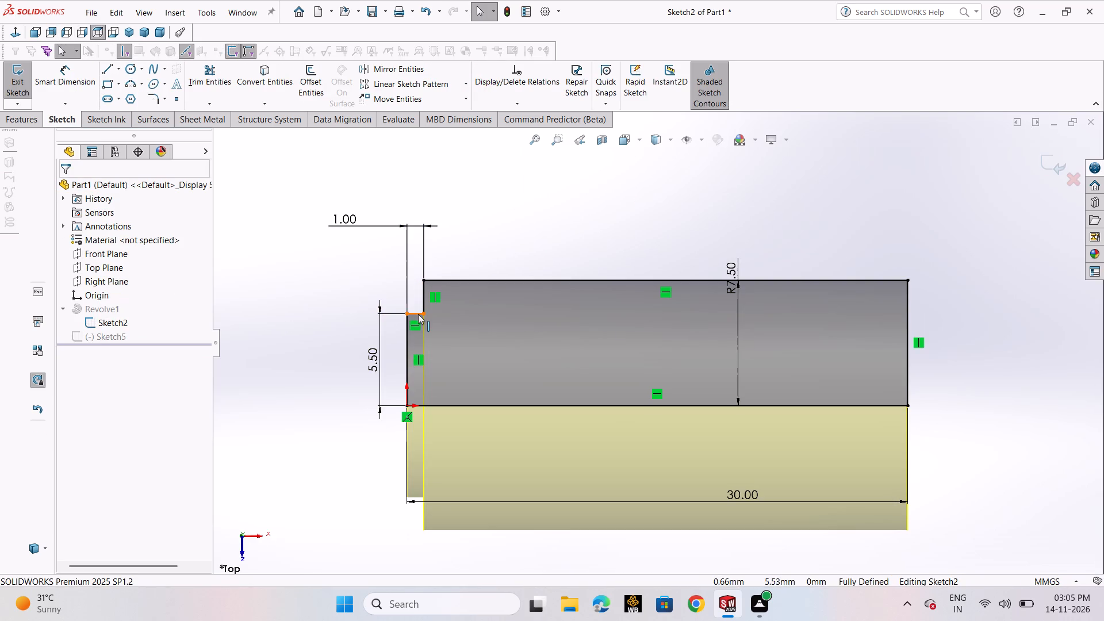
{"action": "left_click", "coordinate": [418, 314]}
{"action": "key", "text": "Delete"}
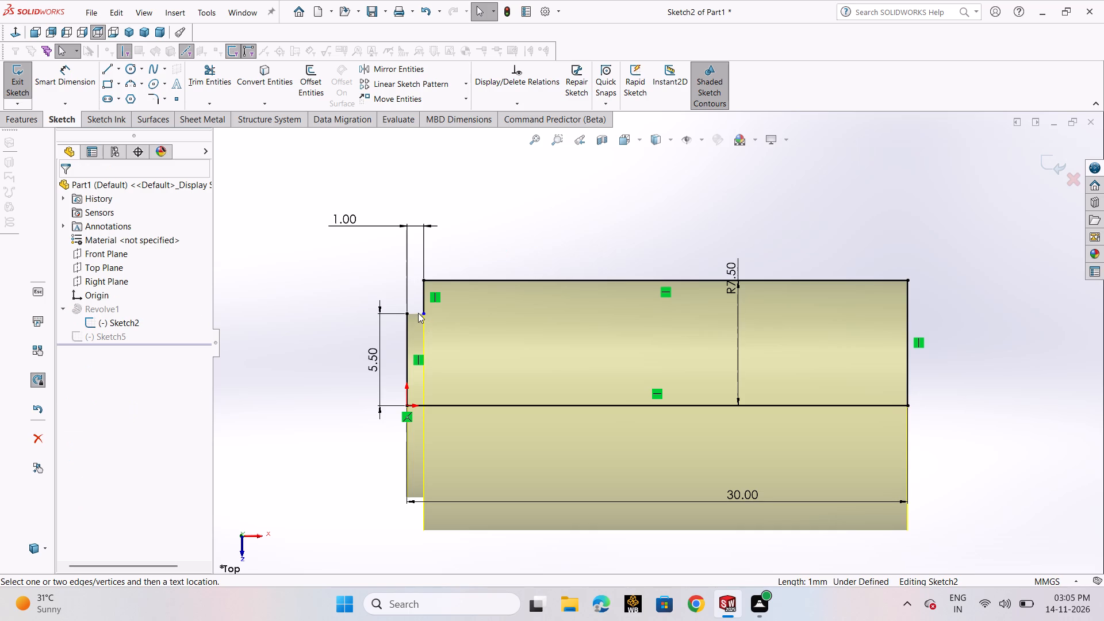
Set the 1 mm dimension between the end step's two vertical lines to 0.
{"action": "left_click", "coordinate": [348, 222]}
{"action": "key", "text": "0"}
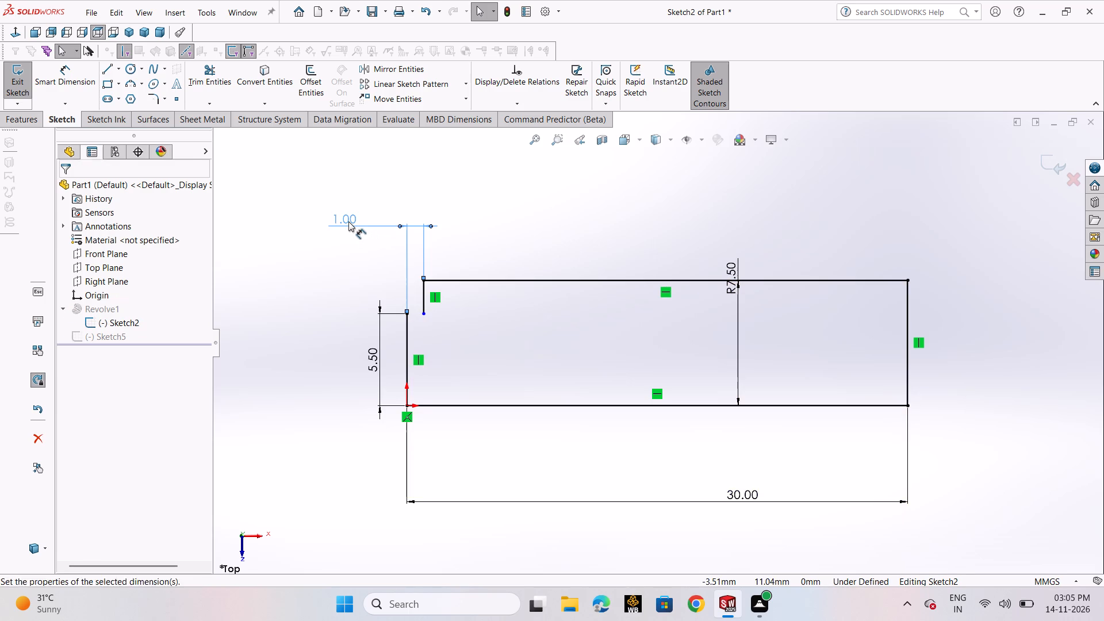
{"action": "key", "text": "Return"}
{"action": "double_click", "coordinate": [348, 221]}
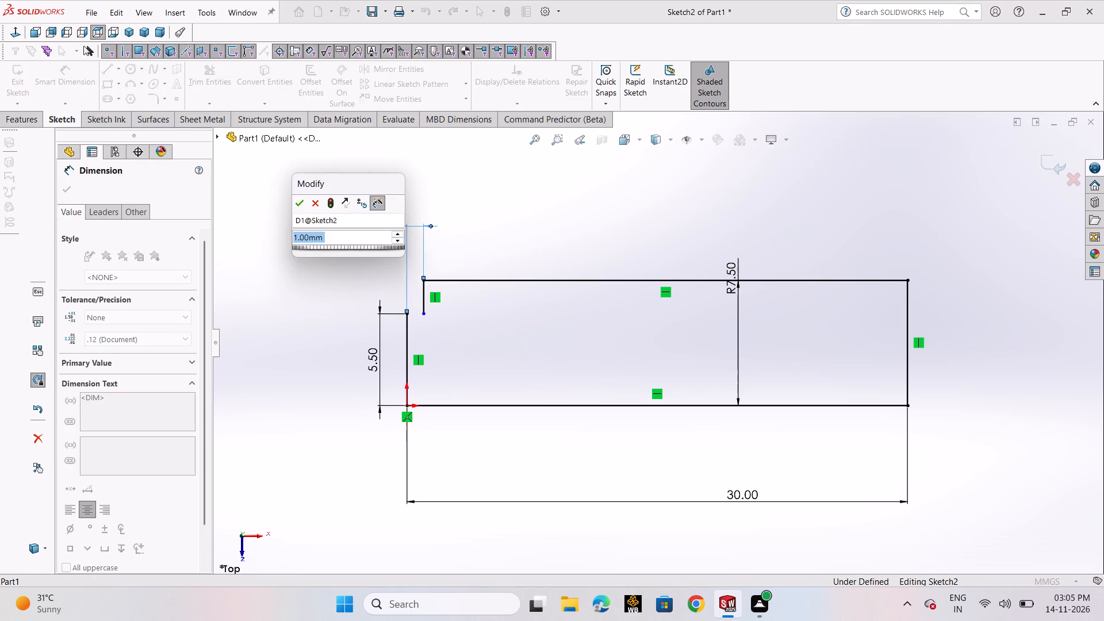
{"action": "key", "text": "0"}
{"action": "key", "text": "Return"}
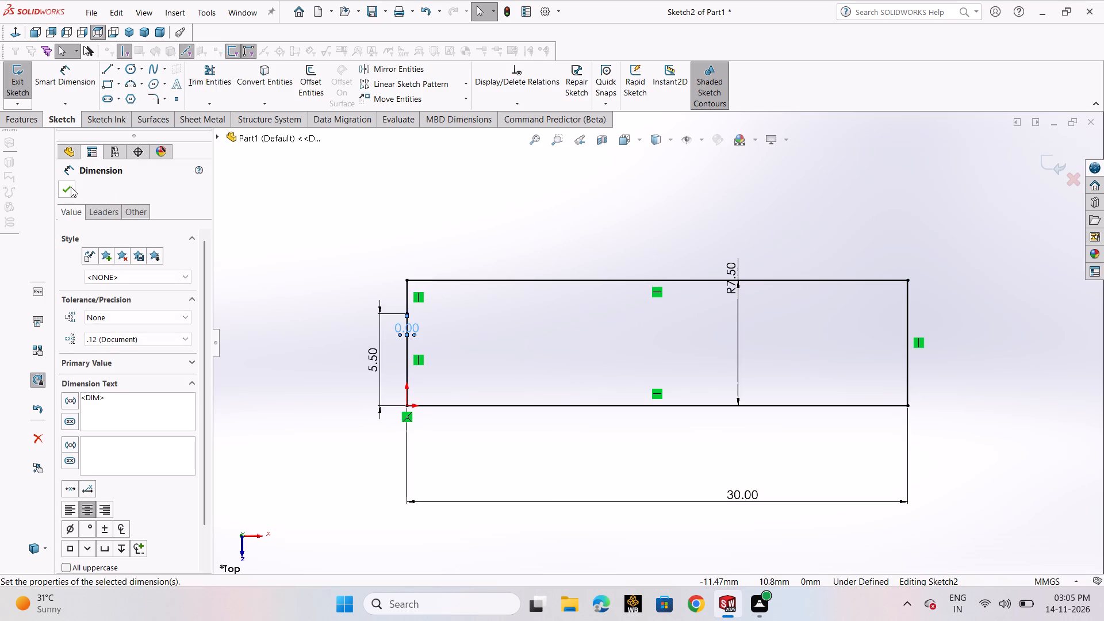
{"action": "left_click", "coordinate": [63, 191]}
Check the profile sketch for Base Revolve usage and open Repair Sketch with its magnifier turned off.
{"action": "left_click", "coordinate": [9, 92]}
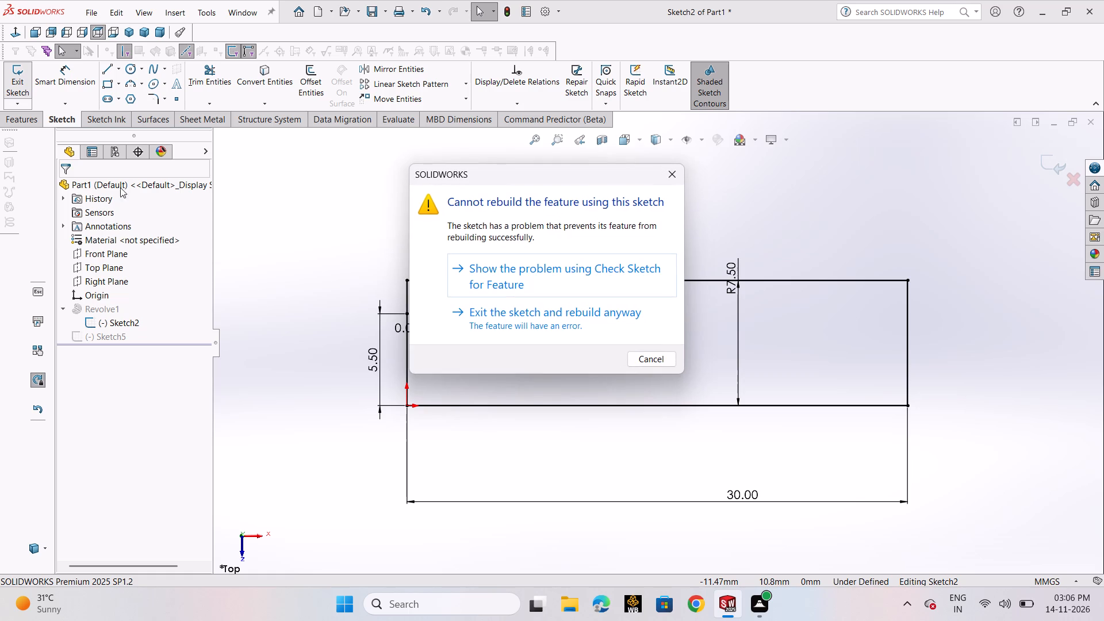
{"action": "left_click", "coordinate": [596, 283]}
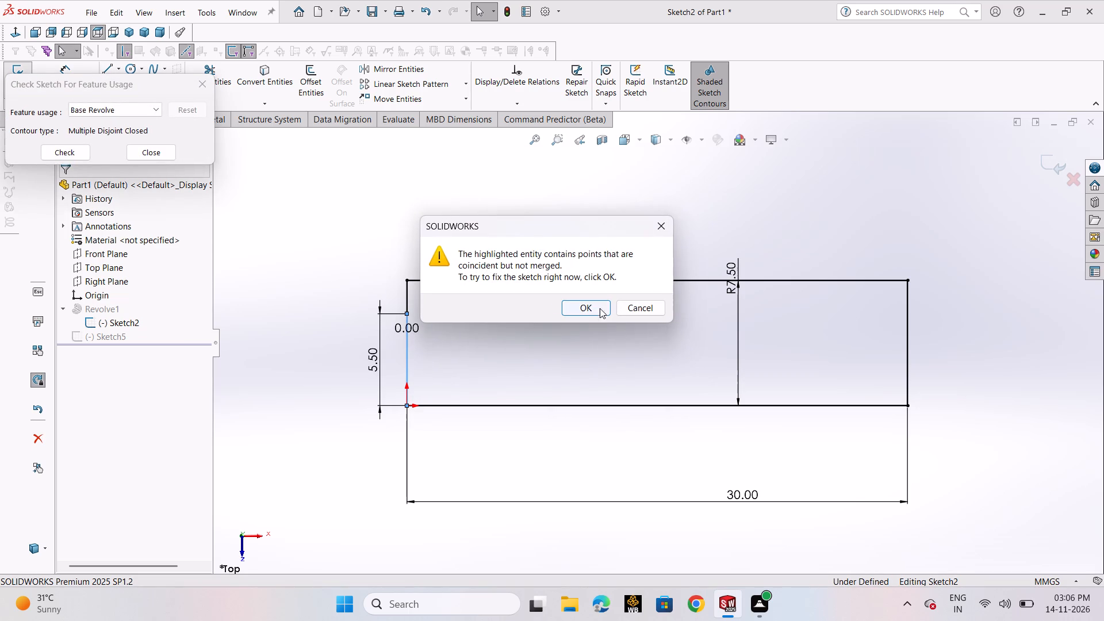
{"action": "left_click", "coordinate": [588, 311]}
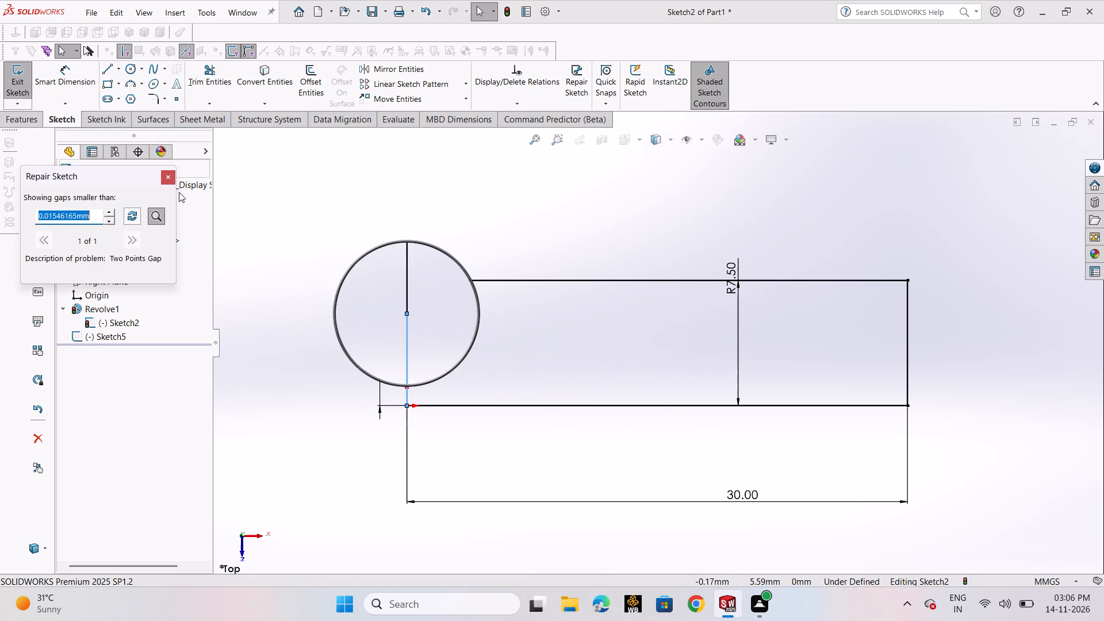
{"action": "left_click", "coordinate": [156, 216]}
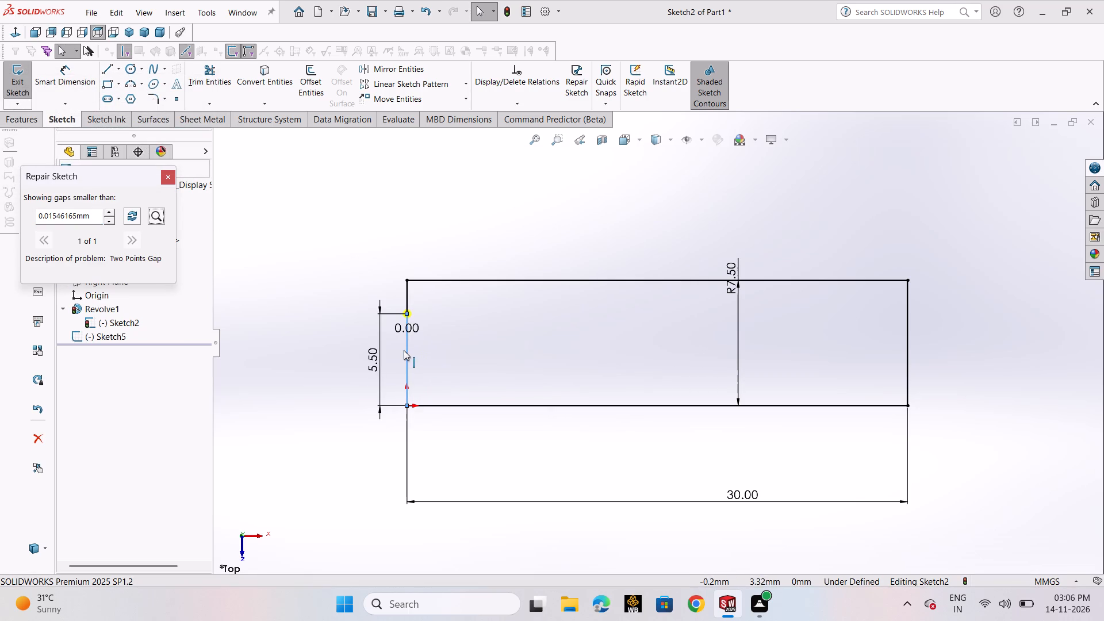
Delete the 5.5 mm vertical line that rises from the origin.
{"action": "key", "text": "Delete"}
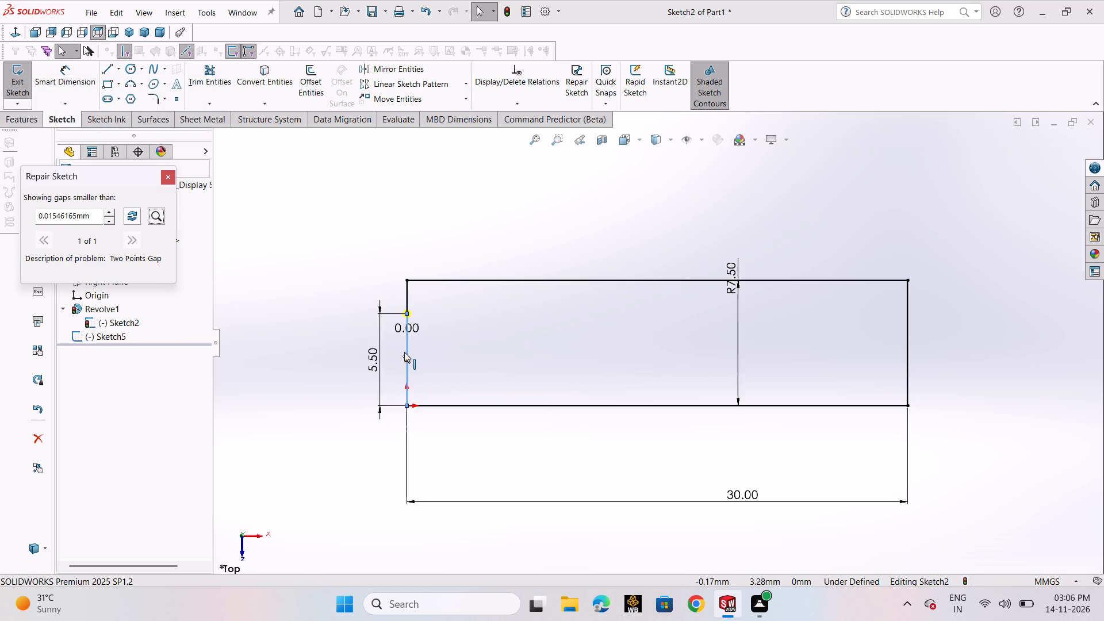
{"action": "left_click", "coordinate": [404, 356]}
{"action": "key", "text": "Delete"}
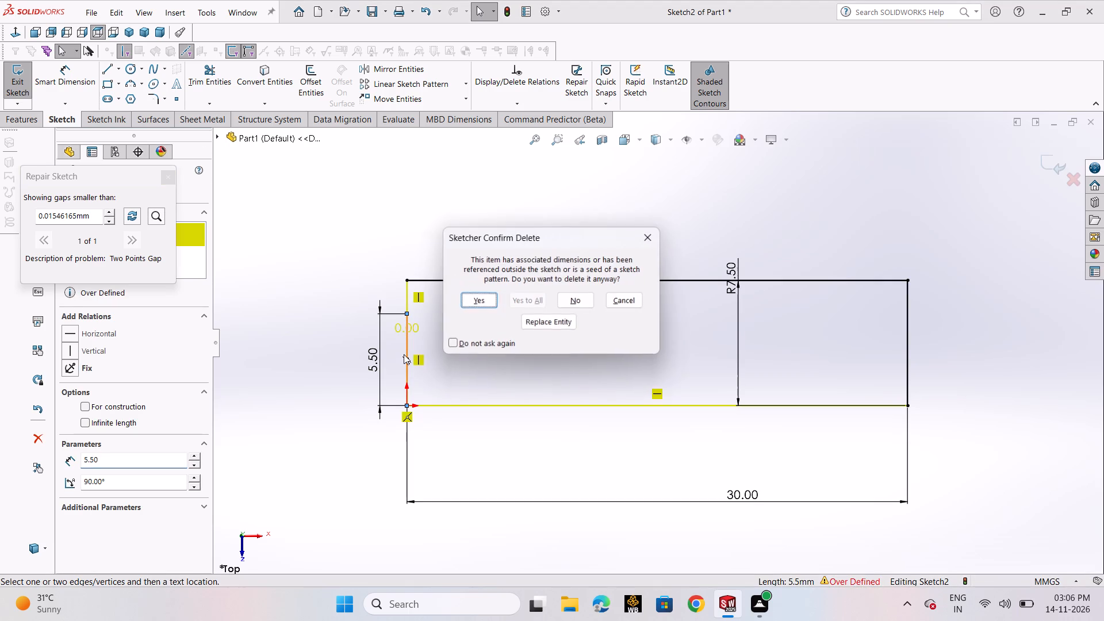
{"action": "left_click", "coordinate": [483, 297]}
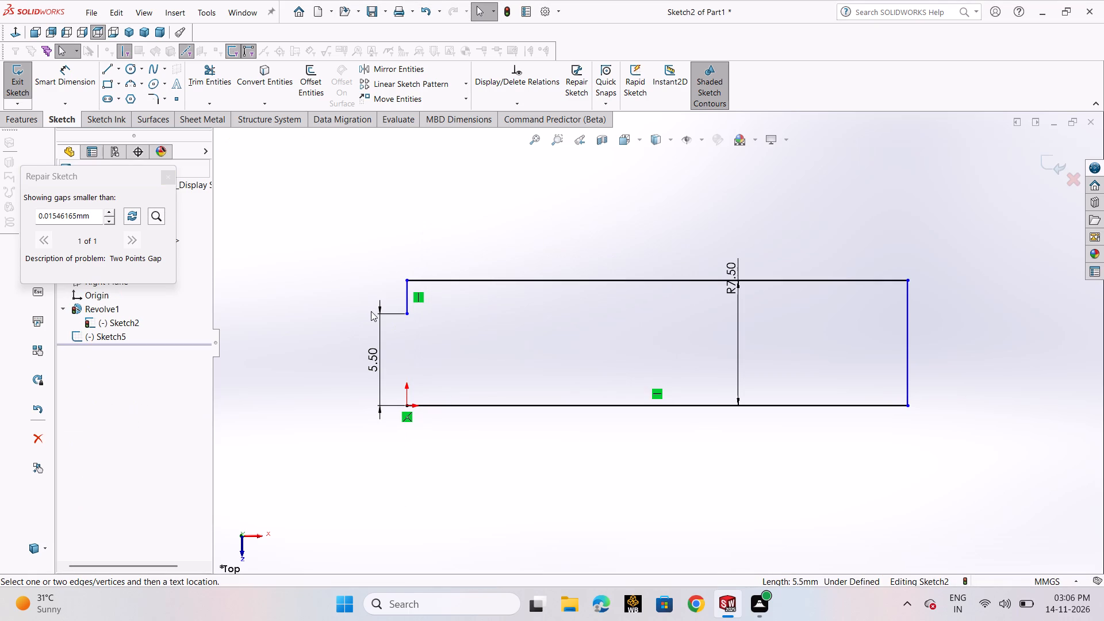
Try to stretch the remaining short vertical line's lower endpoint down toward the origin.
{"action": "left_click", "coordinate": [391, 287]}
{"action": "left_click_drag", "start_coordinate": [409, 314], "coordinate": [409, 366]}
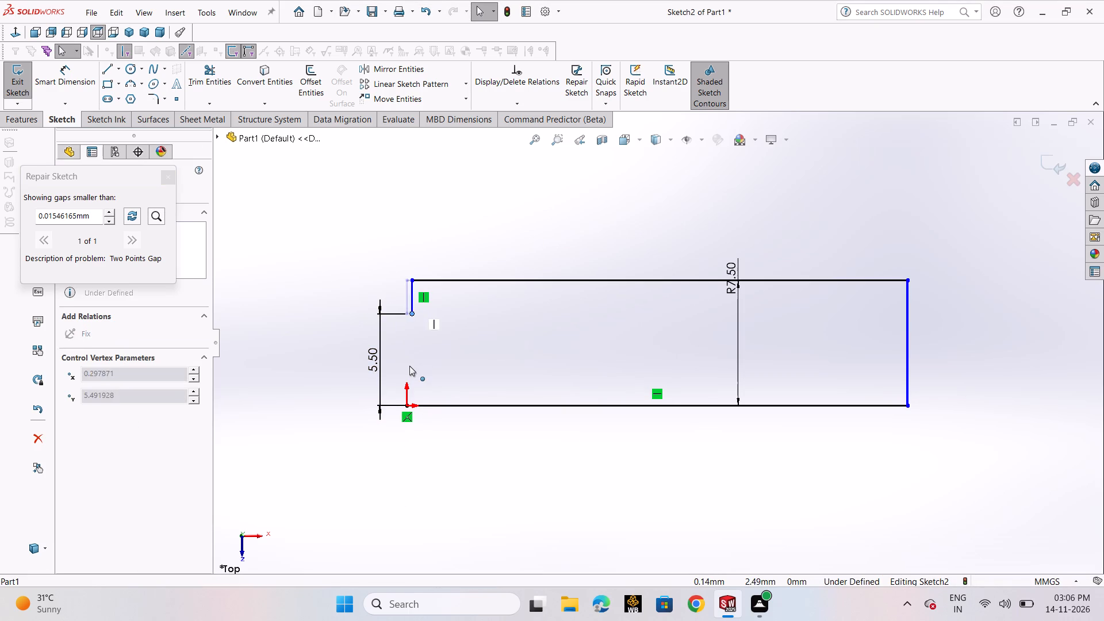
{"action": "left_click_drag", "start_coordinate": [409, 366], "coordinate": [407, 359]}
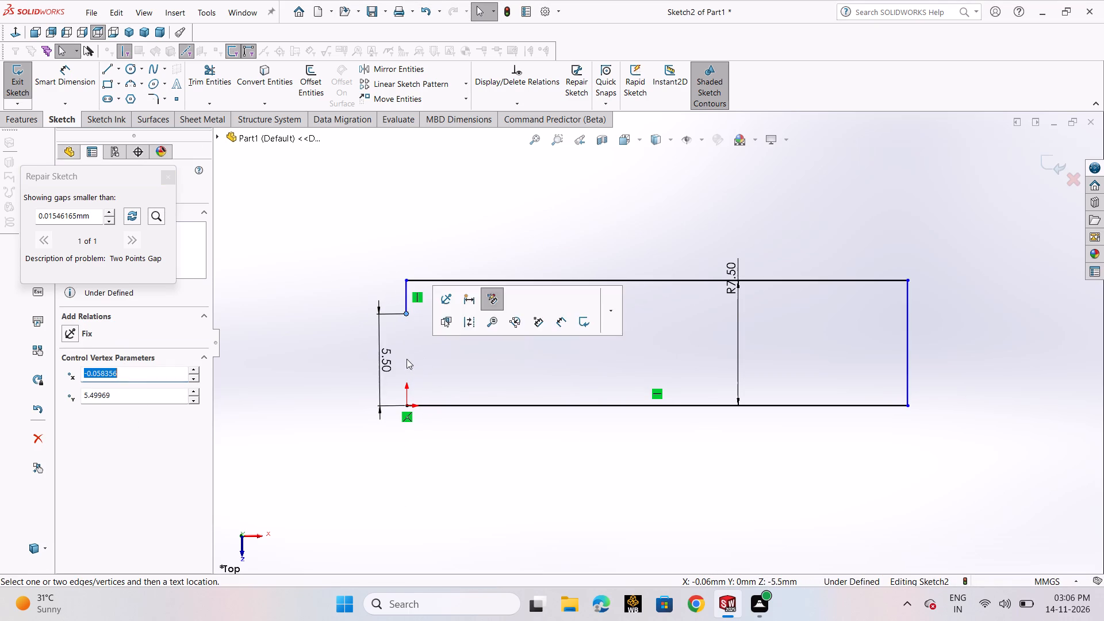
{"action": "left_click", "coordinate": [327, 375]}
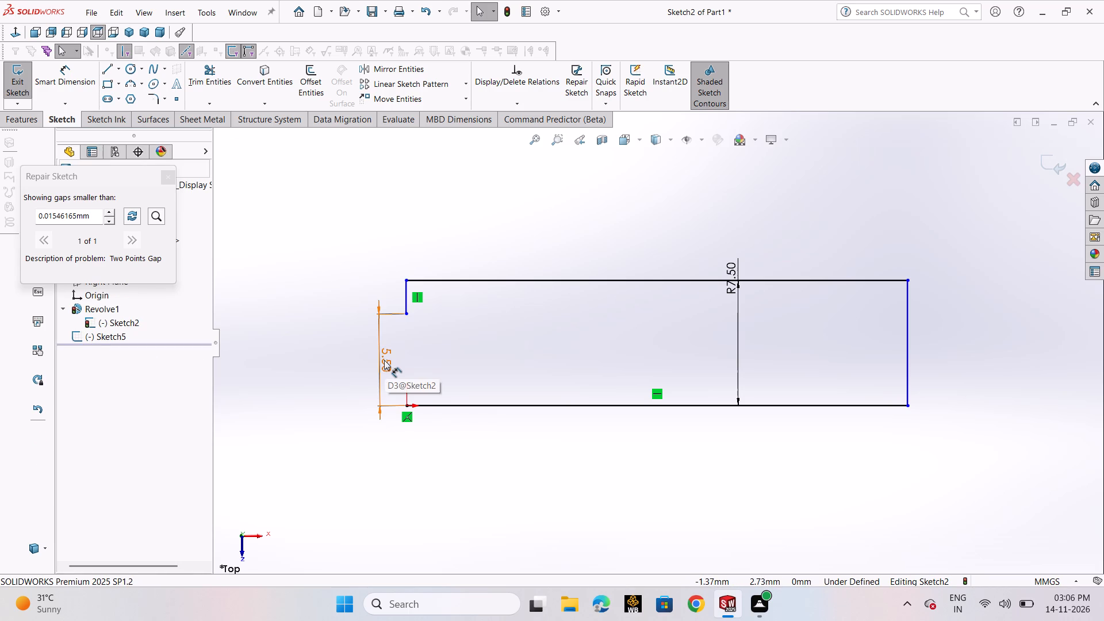
Delete the 5.50 mm height dimension near the origin.
{"action": "left_click", "coordinate": [384, 360]}
{"action": "key", "text": "Delete"}
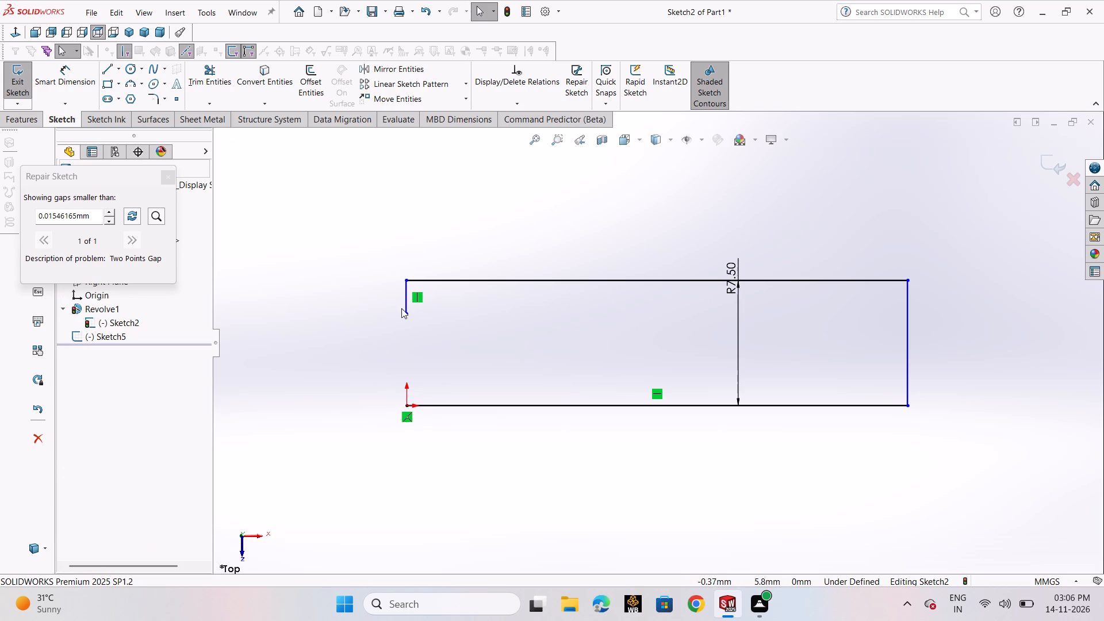
Stretch the short vertical line's lower endpoint down to the origin to close the revolve profile, and exit the sketch.
{"action": "left_click_drag", "start_coordinate": [404, 313], "coordinate": [408, 409]}
{"action": "left_click", "coordinate": [353, 346]}
{"action": "left_click", "coordinate": [11, 76]}
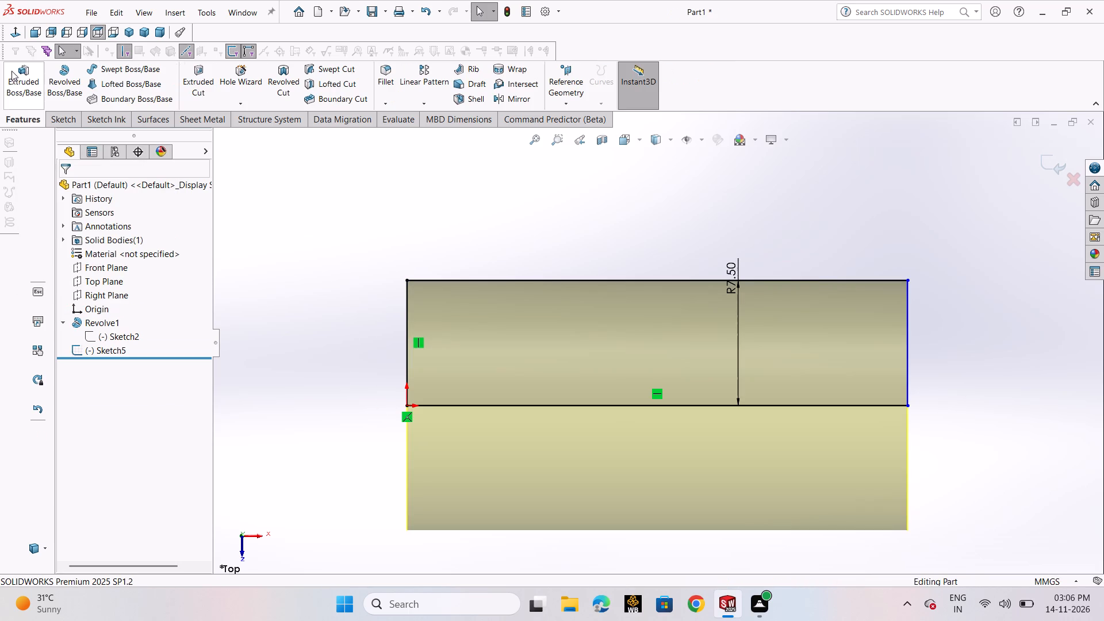
{"action": "left_click", "coordinate": [208, 232]}
Open Sketch5, with the 16 mm construction circle and radial construction lines, for editing.
{"action": "left_click", "coordinate": [122, 351]}
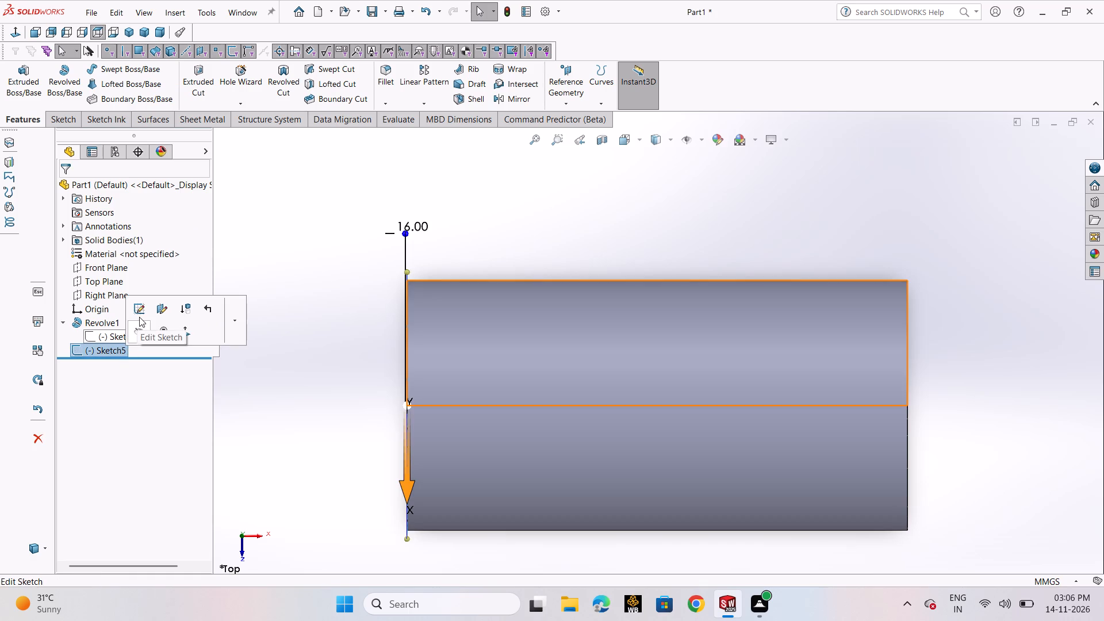
{"action": "left_click", "coordinate": [139, 317]}
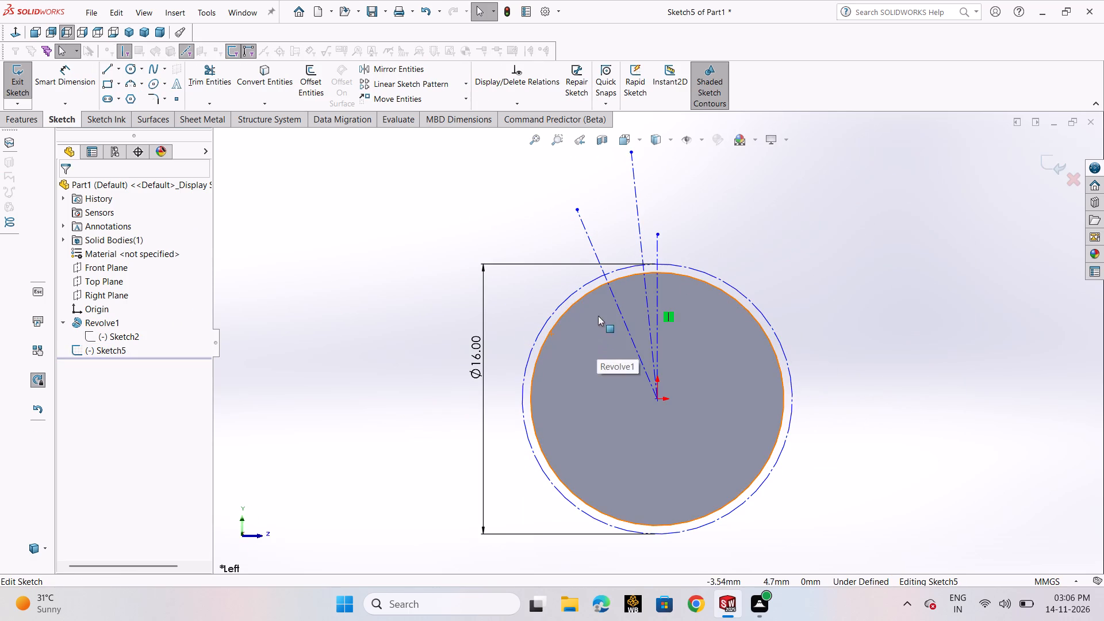
{"action": "scroll", "coordinate": [660, 250], "scroll_direction": "down", "scroll_amount": 2}
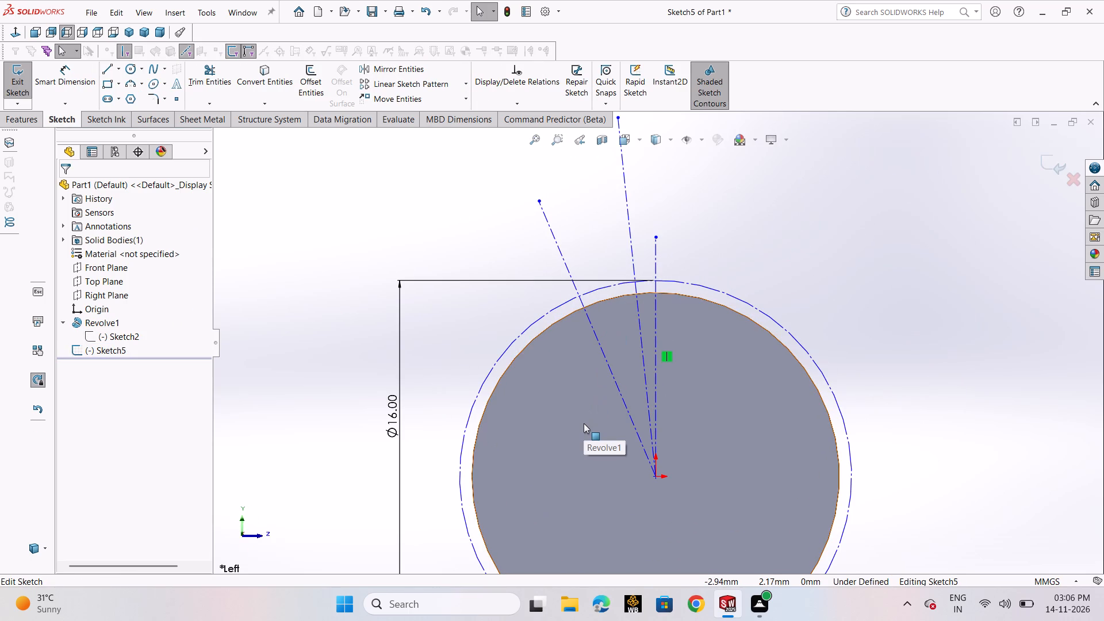
{"action": "scroll", "coordinate": [659, 267], "scroll_direction": "up", "scroll_amount": 2}
{"action": "scroll", "coordinate": [655, 284], "scroll_direction": "down", "scroll_amount": 4}
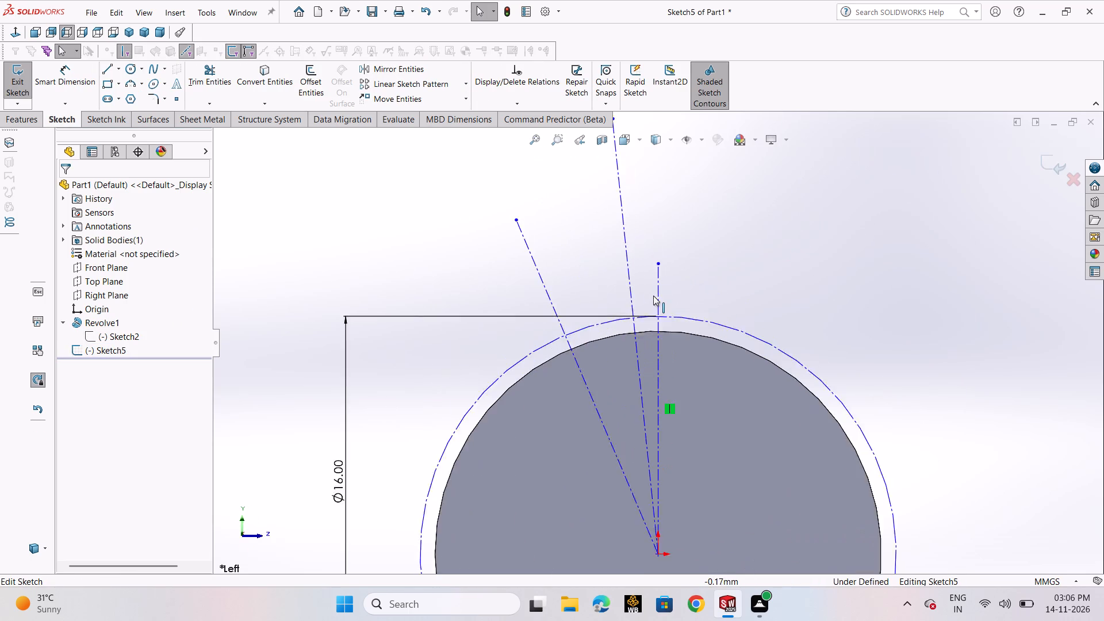
{"action": "scroll", "coordinate": [649, 321], "scroll_direction": "down", "scroll_amount": 2}
{"action": "scroll", "coordinate": [653, 348], "scroll_direction": "up", "scroll_amount": 6}
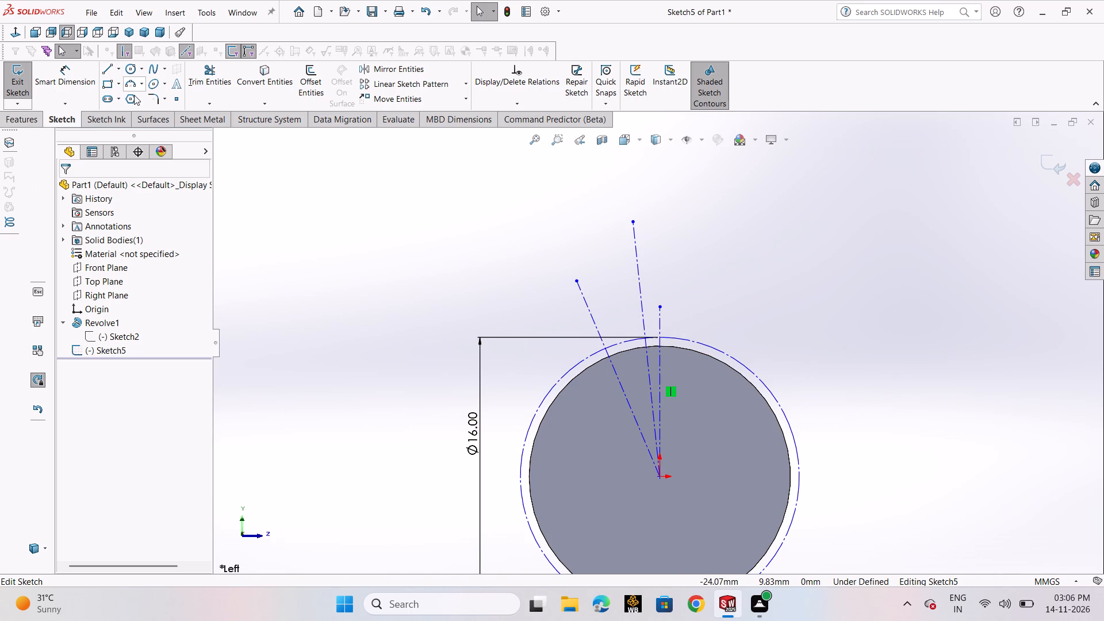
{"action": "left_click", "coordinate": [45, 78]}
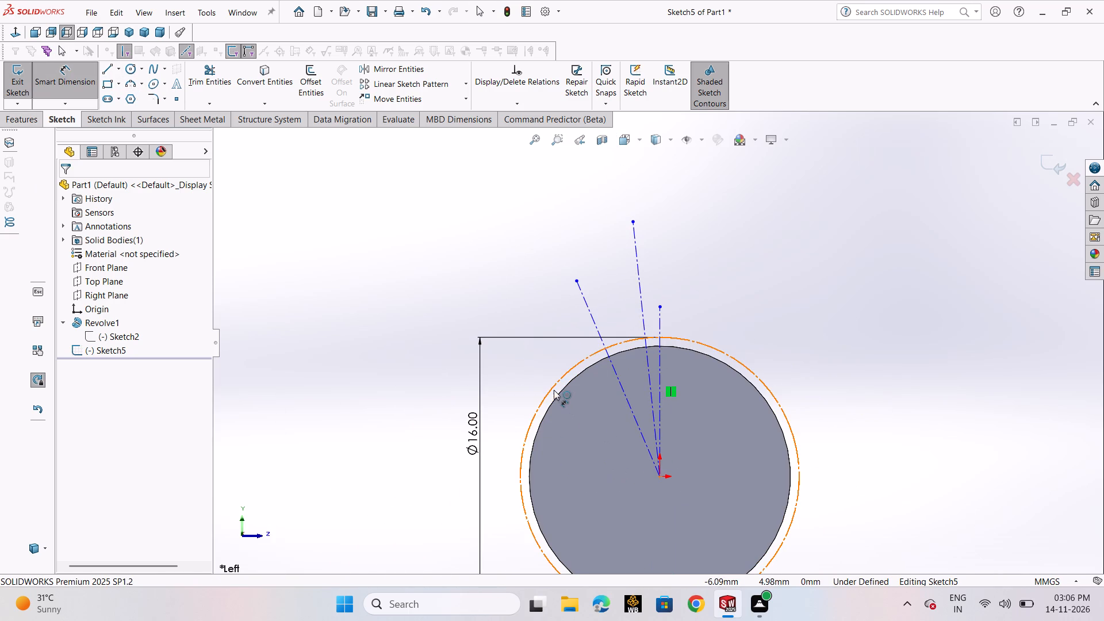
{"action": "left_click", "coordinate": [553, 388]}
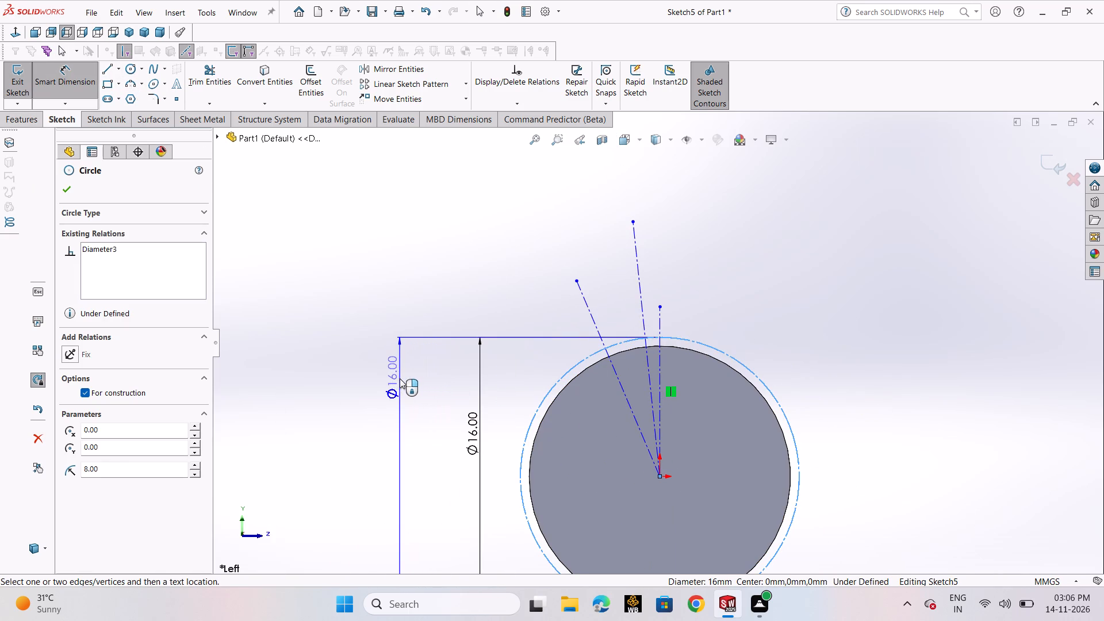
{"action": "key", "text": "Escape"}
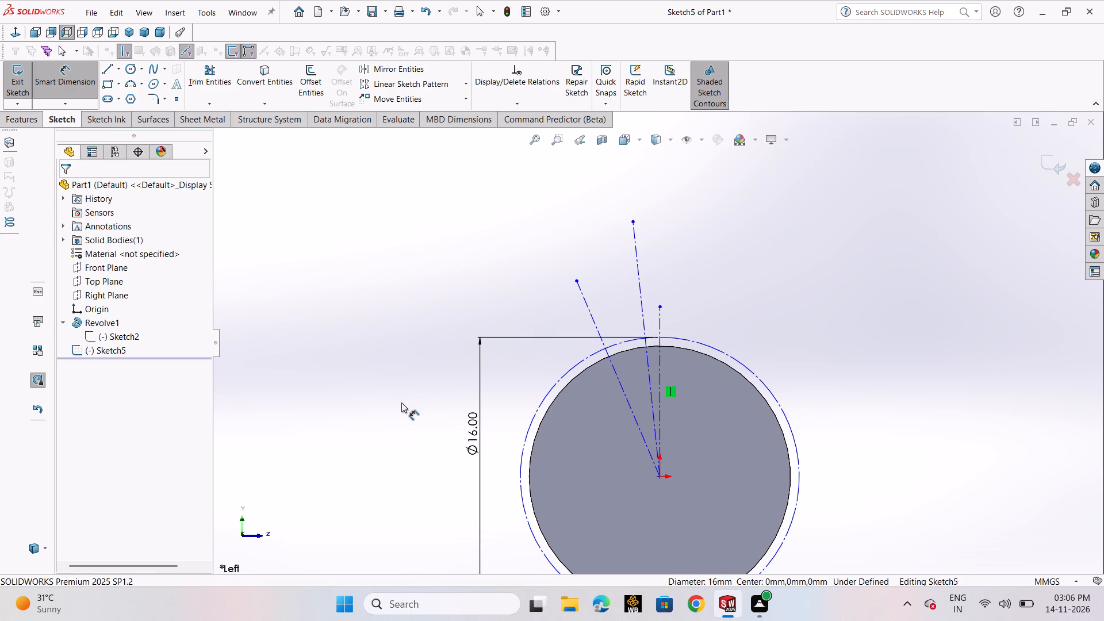
Draw a circle centred on the origin in Sketch5 and set its radius to 6 mm.
{"action": "left_click", "coordinate": [131, 71]}
{"action": "left_click", "coordinate": [139, 84]}
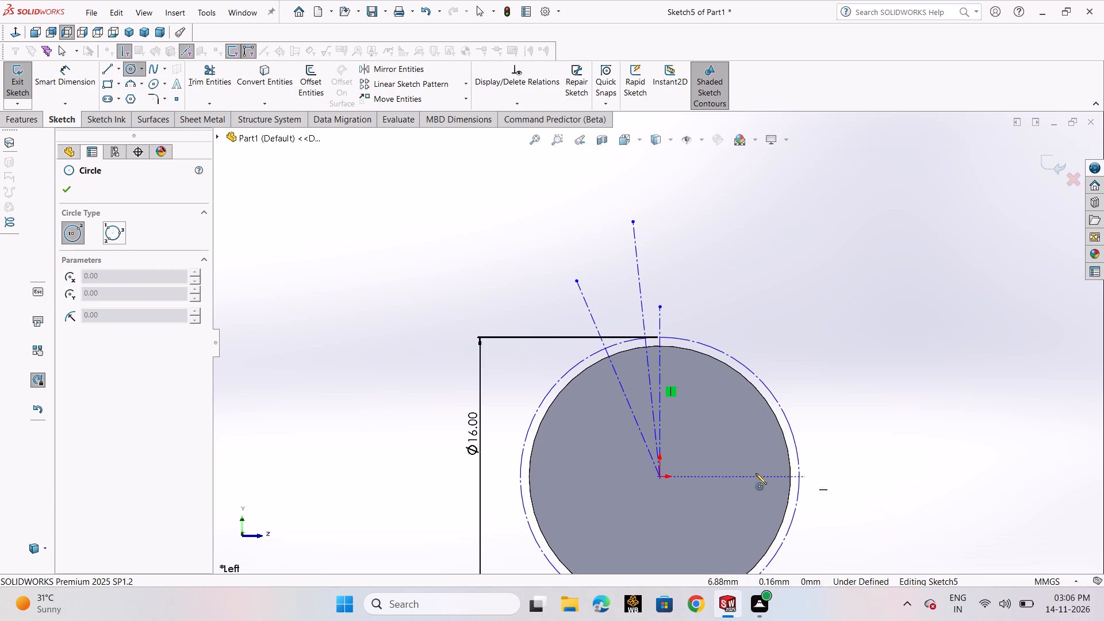
{"action": "left_click", "coordinate": [659, 478]}
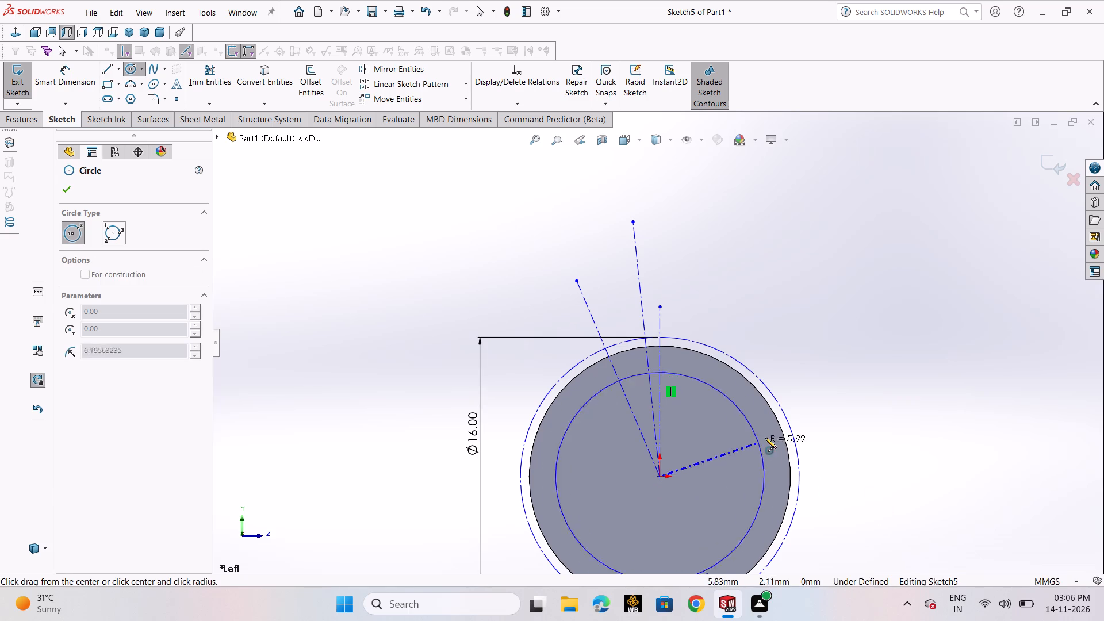
{"action": "left_click", "coordinate": [833, 410]}
{"action": "key", "text": "6"}
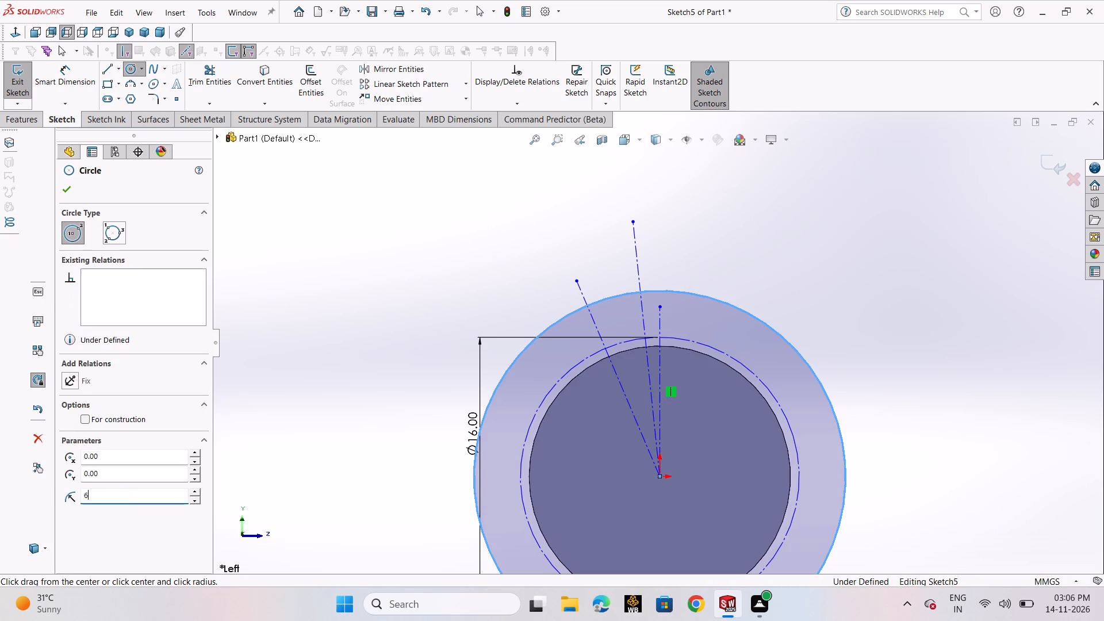
{"action": "key", "text": "Return"}
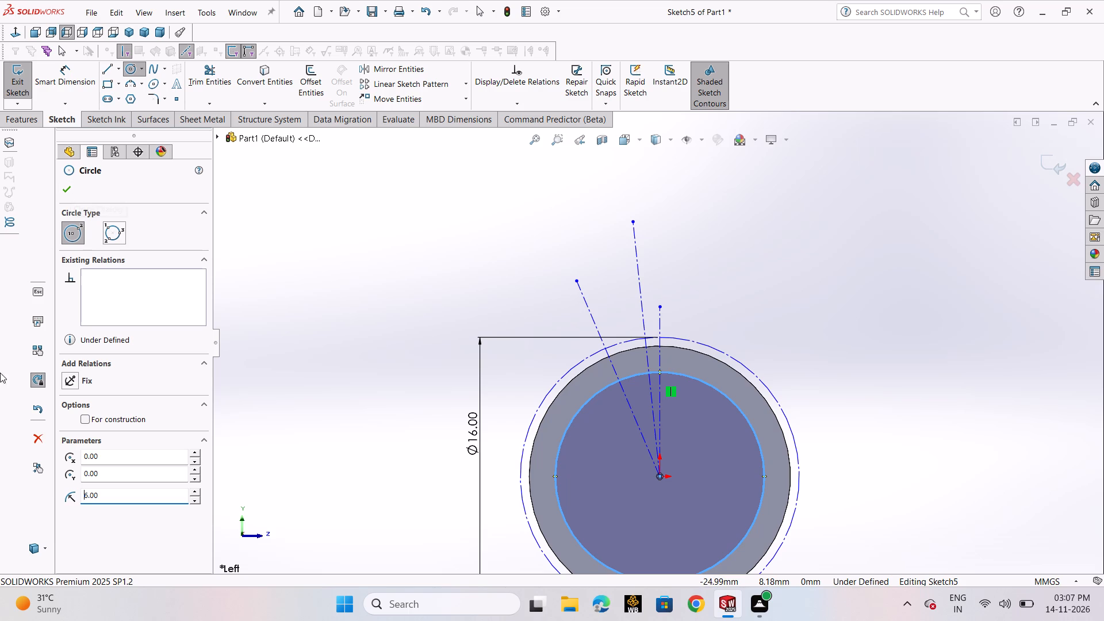
{"action": "left_click", "coordinate": [71, 196]}
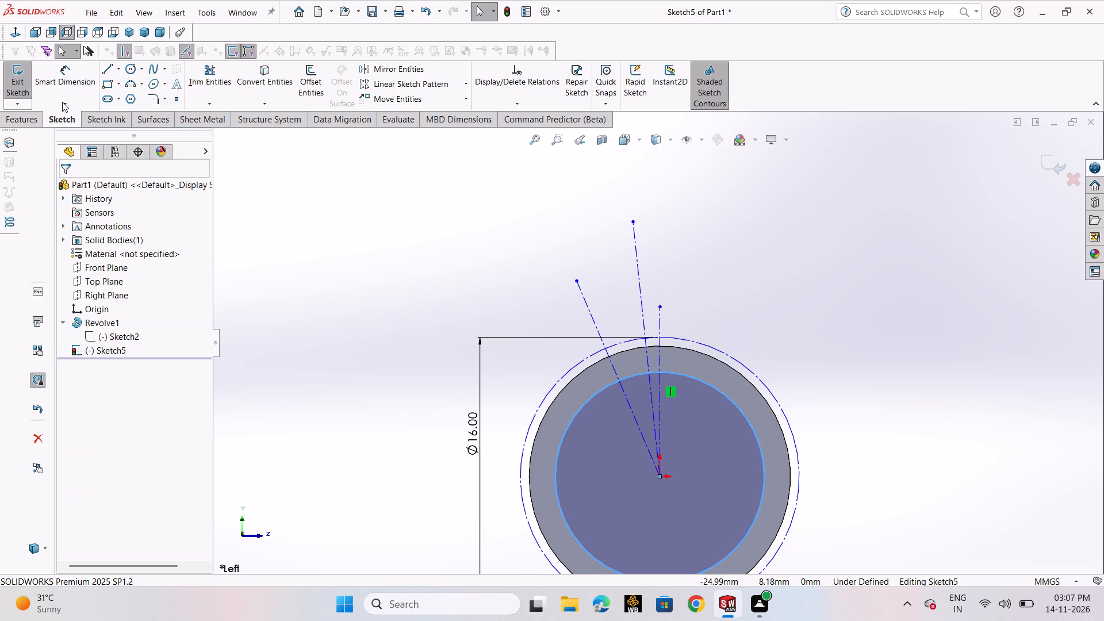
Dimension the new circle's diameter, set it to 15 mm, and exit the sketch.
{"action": "left_click", "coordinate": [62, 86]}
{"action": "left_click", "coordinate": [569, 427]}
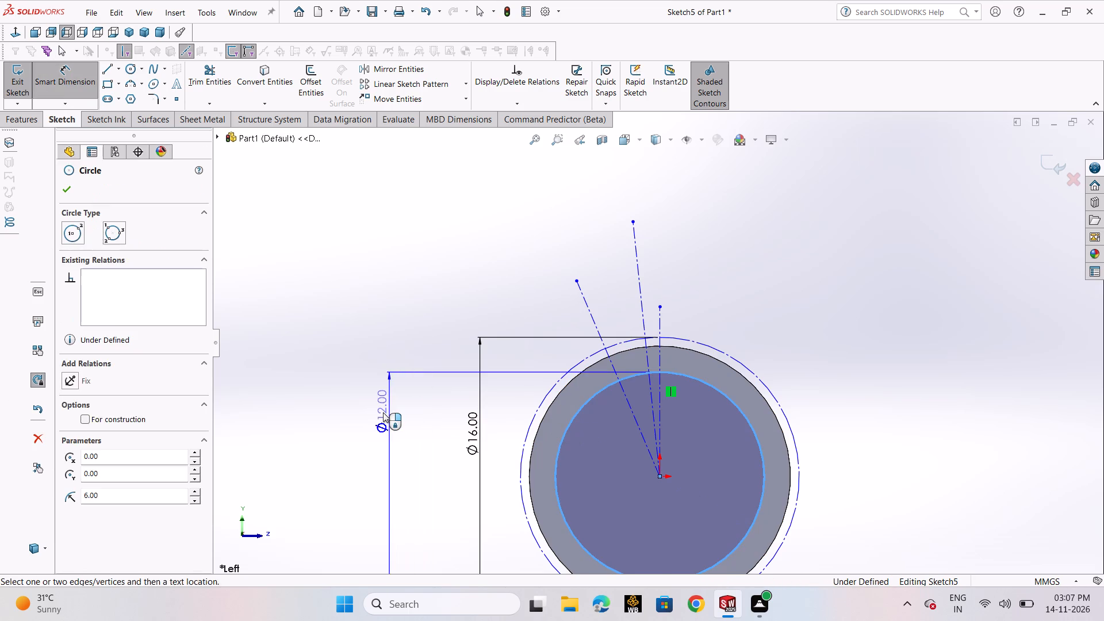
{"action": "left_click", "coordinate": [383, 412]}
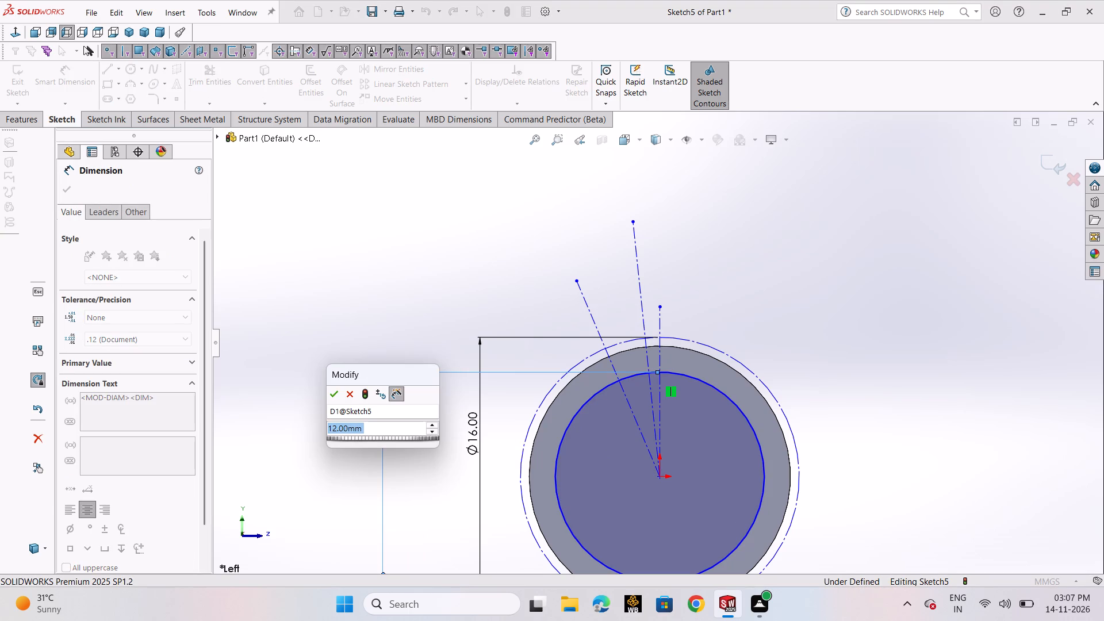
{"action": "type", "text": "15"}
{"action": "key", "text": "Return"}
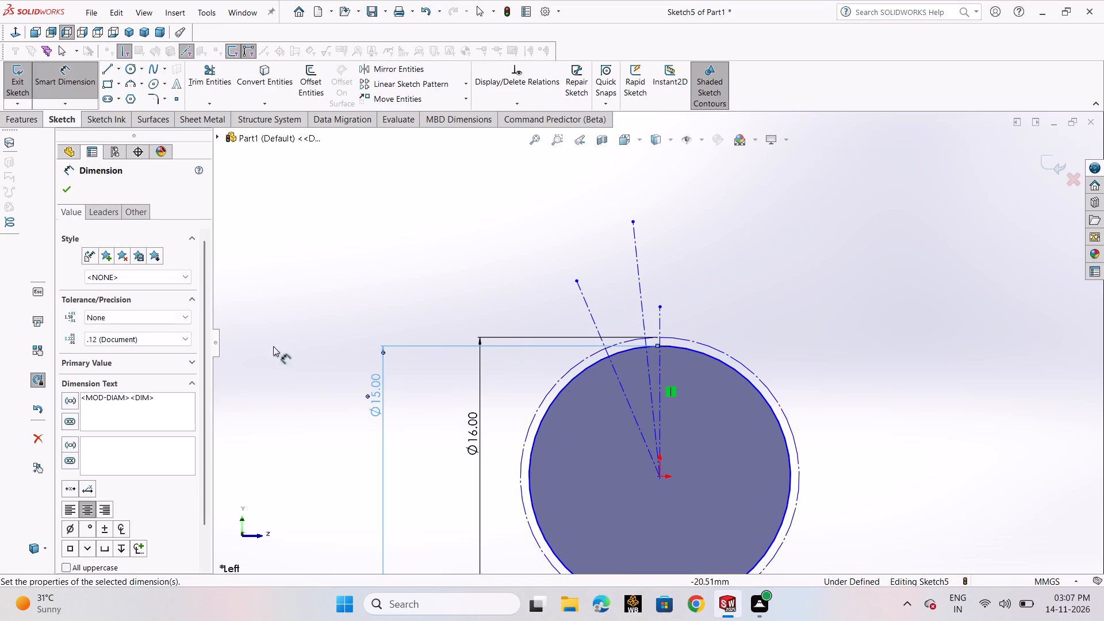
{"action": "left_click", "coordinate": [67, 185]}
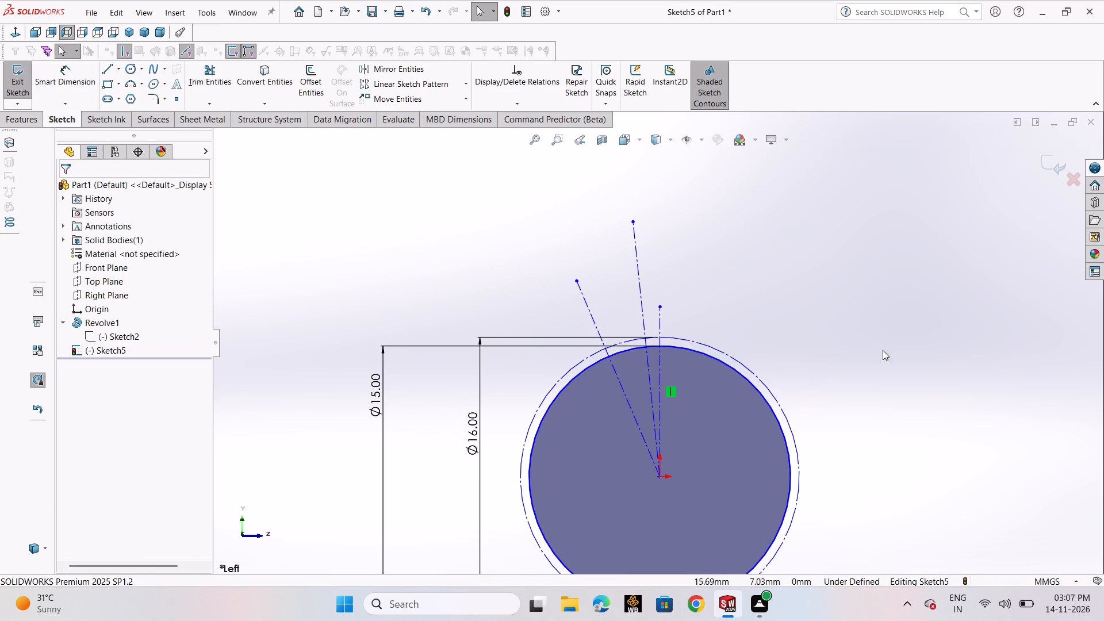
{"action": "left_click", "coordinate": [879, 348]}
{"action": "scroll", "coordinate": [755, 447], "scroll_direction": "up", "scroll_amount": 2}
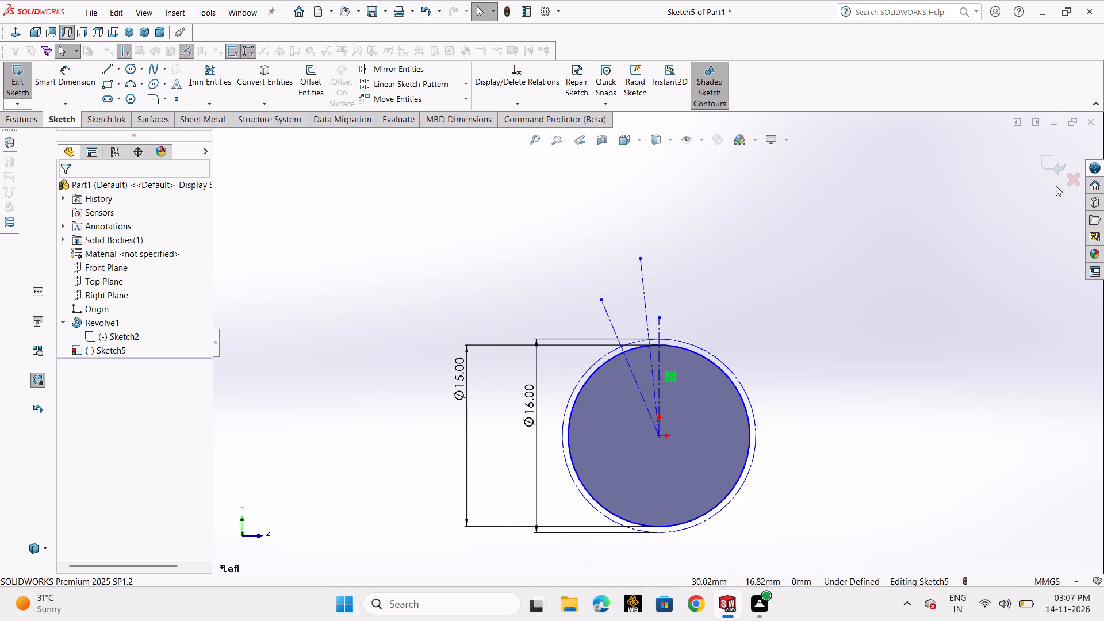
{"action": "left_click", "coordinate": [1042, 162]}
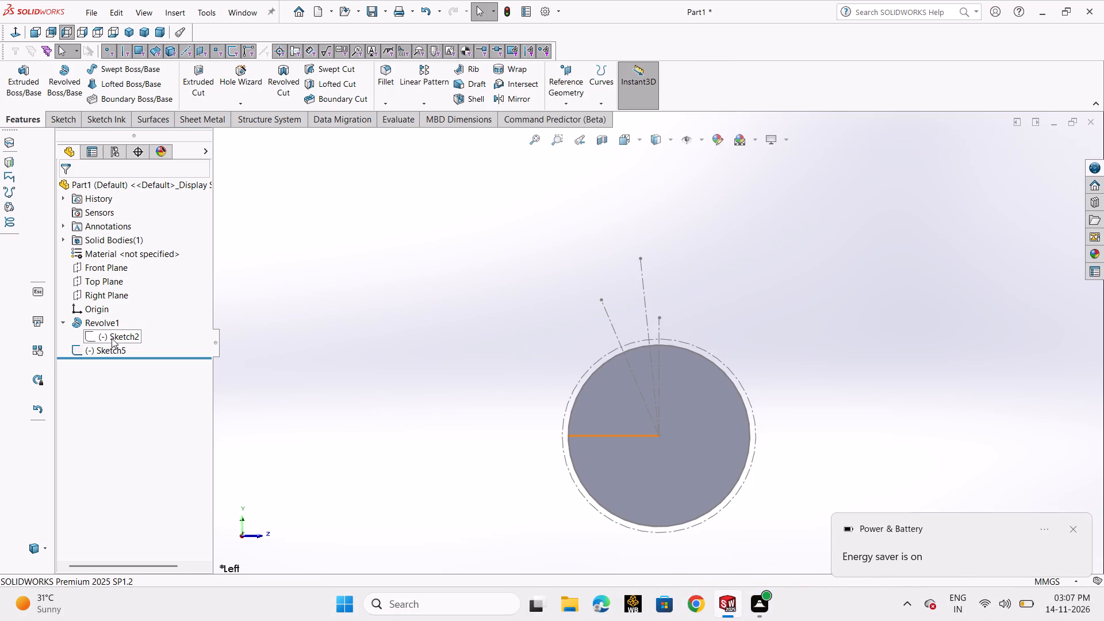
Edit Sketch2 under Revolve1, set the profile's radius dimension to 6 mm, and exit the sketch.
{"action": "left_click", "coordinate": [112, 338]}
{"action": "left_click", "coordinate": [124, 298]}
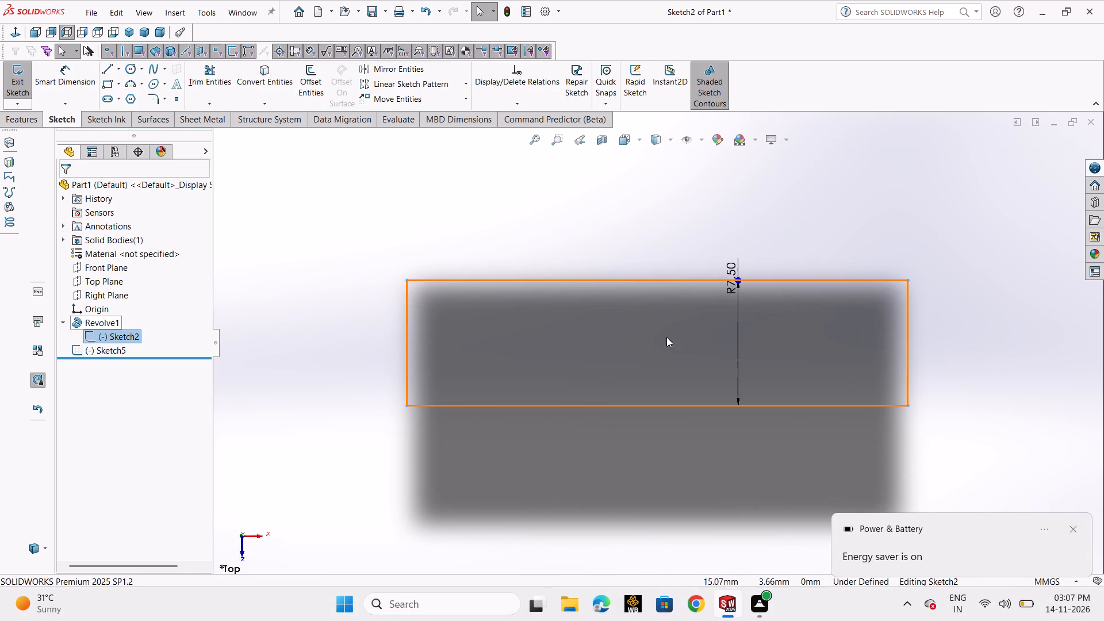
{"action": "double_click", "coordinate": [732, 287]}
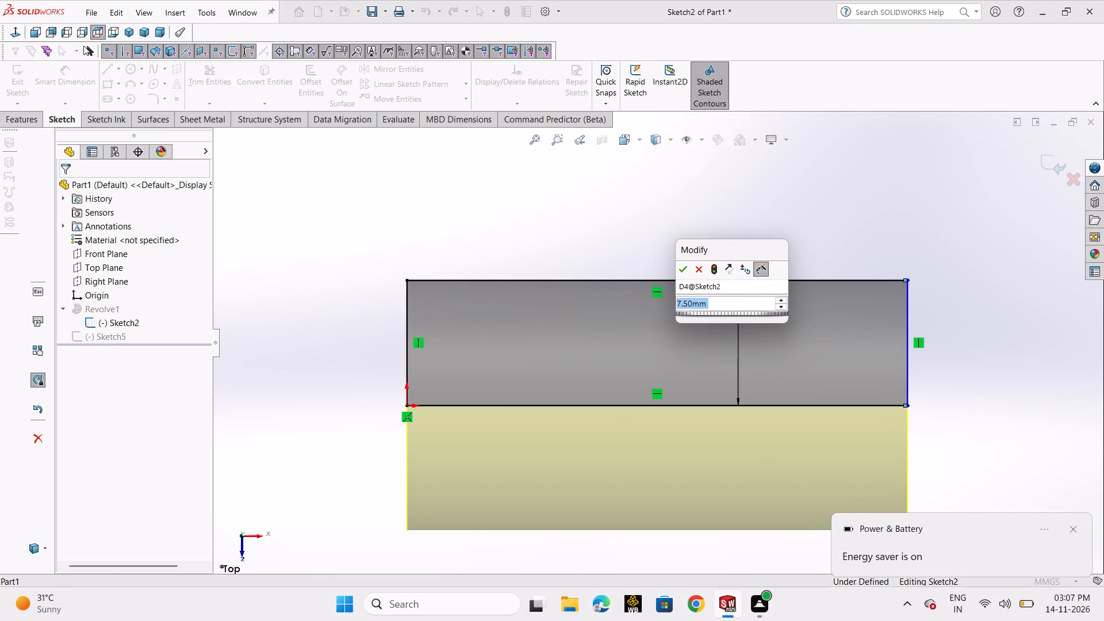
{"action": "key", "text": "6"}
{"action": "key", "text": "Return"}
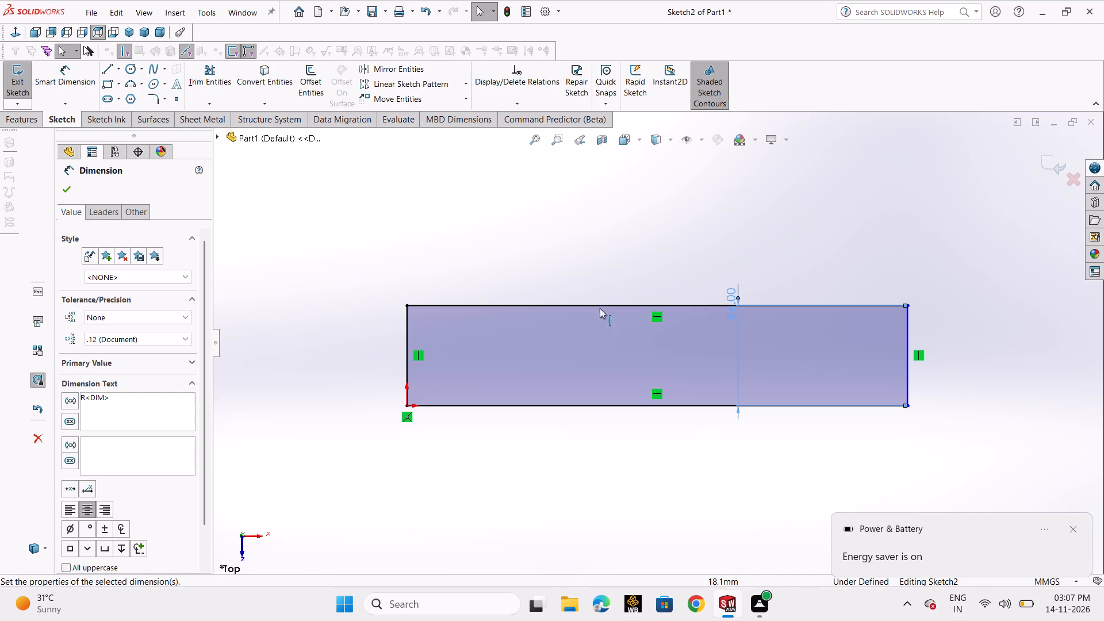
{"action": "left_click", "coordinate": [66, 193]}
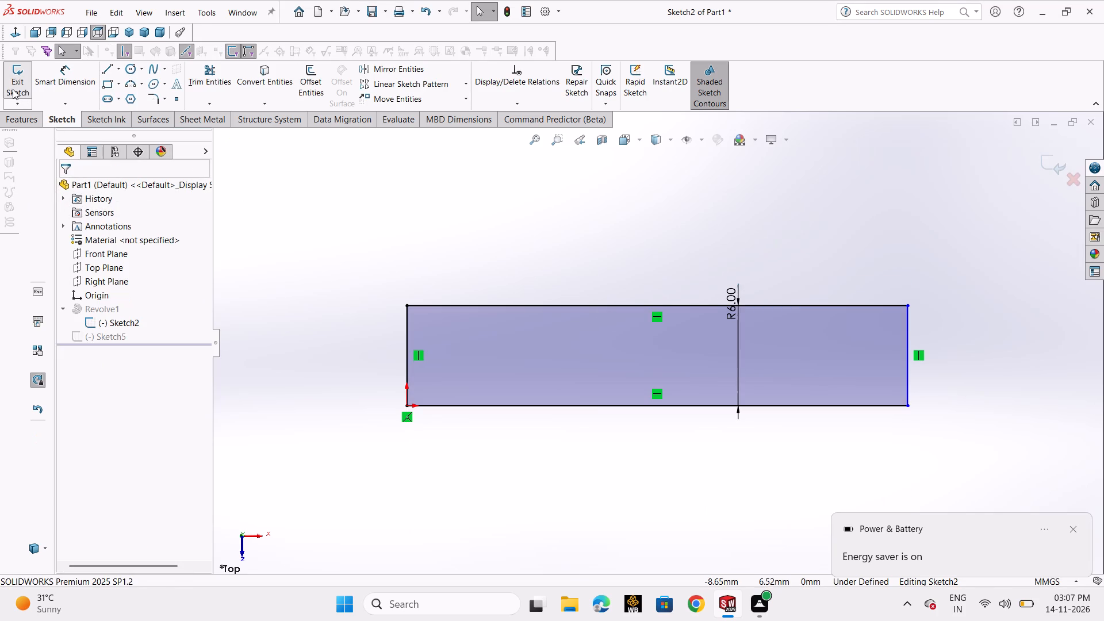
{"action": "left_click", "coordinate": [13, 89]}
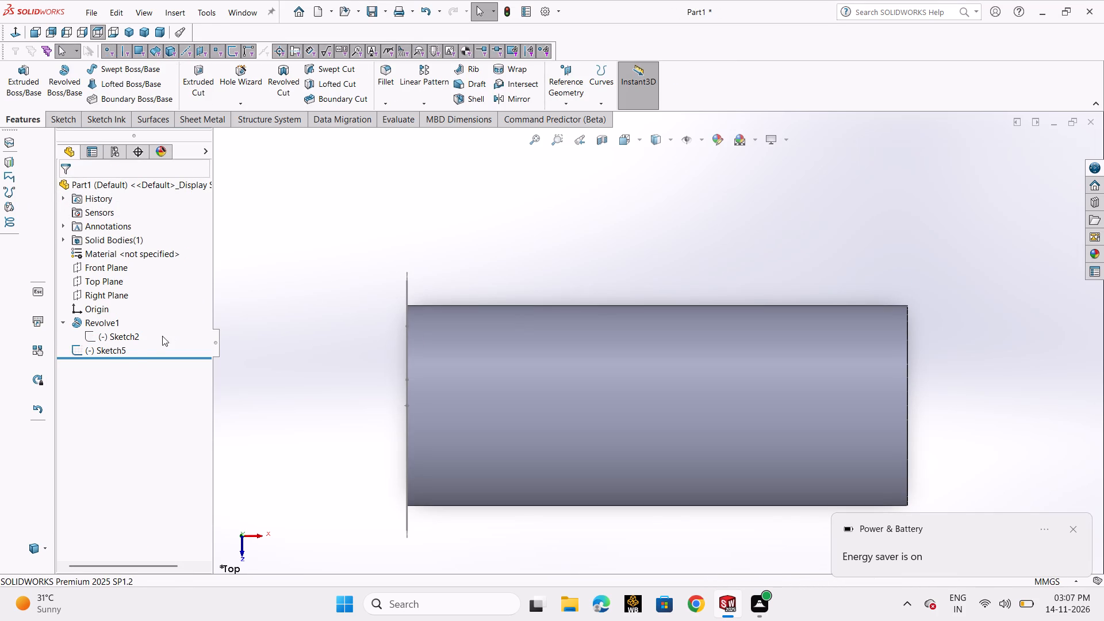
Reopen Sketch5 with the 15 mm and 16 mm circles for editing.
{"action": "left_click", "coordinate": [108, 355]}
{"action": "left_click", "coordinate": [122, 315]}
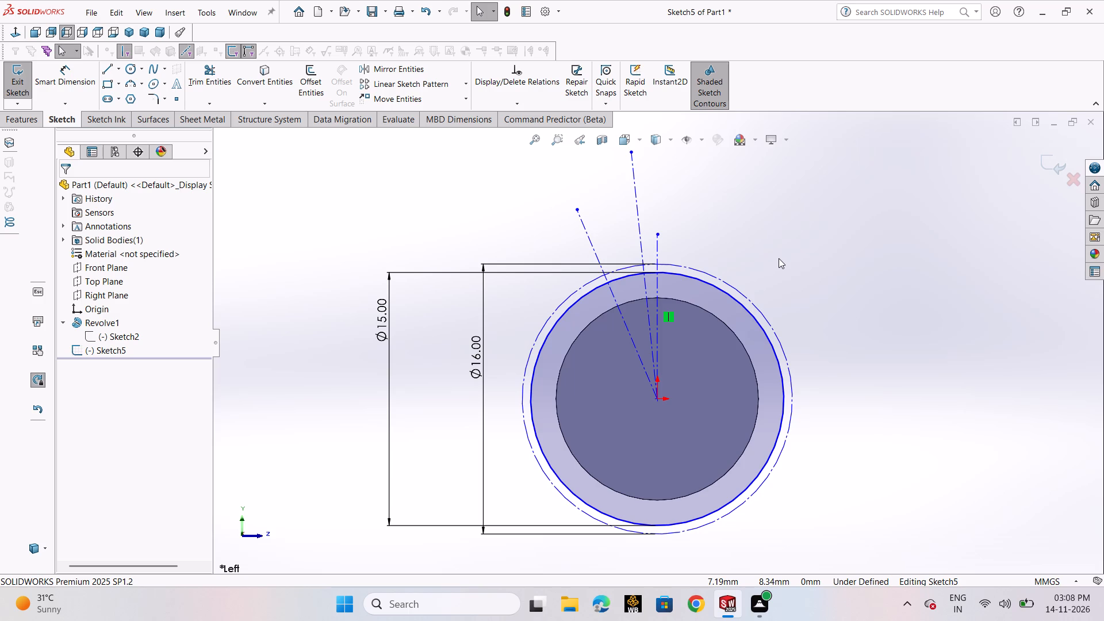
{"action": "scroll", "coordinate": [691, 372], "scroll_direction": "up", "scroll_amount": 2}
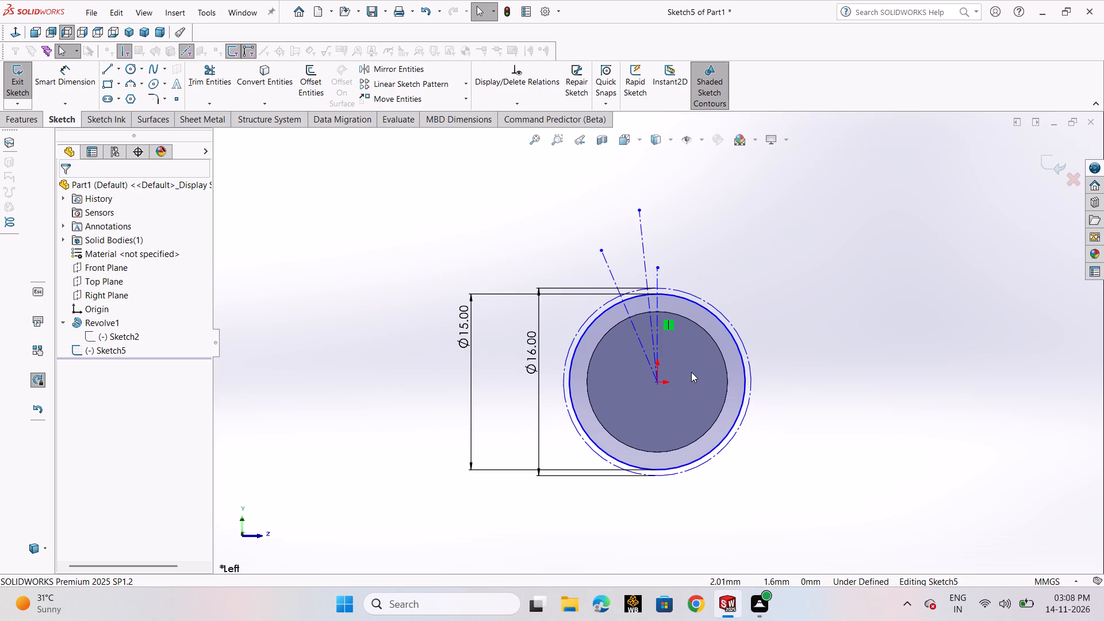
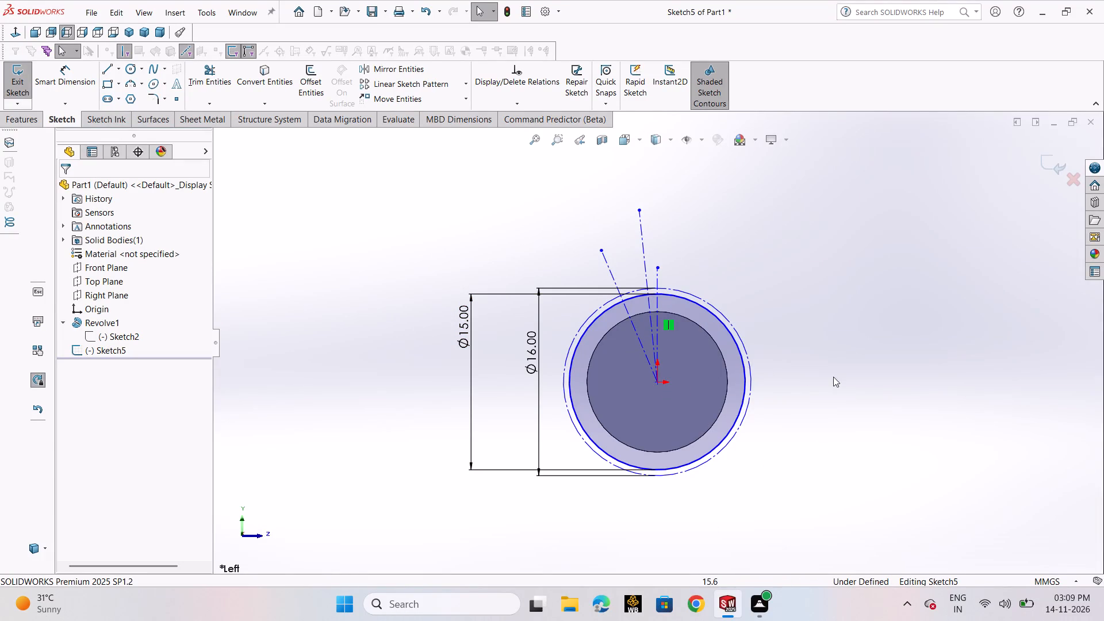
Examine where the radial construction lines cross the 15 mm and 16 mm circles near their top.
{"action": "scroll", "coordinate": [655, 333], "scroll_direction": "down", "scroll_amount": 3}
{"action": "scroll", "coordinate": [665, 263], "scroll_direction": "down", "scroll_amount": 3}
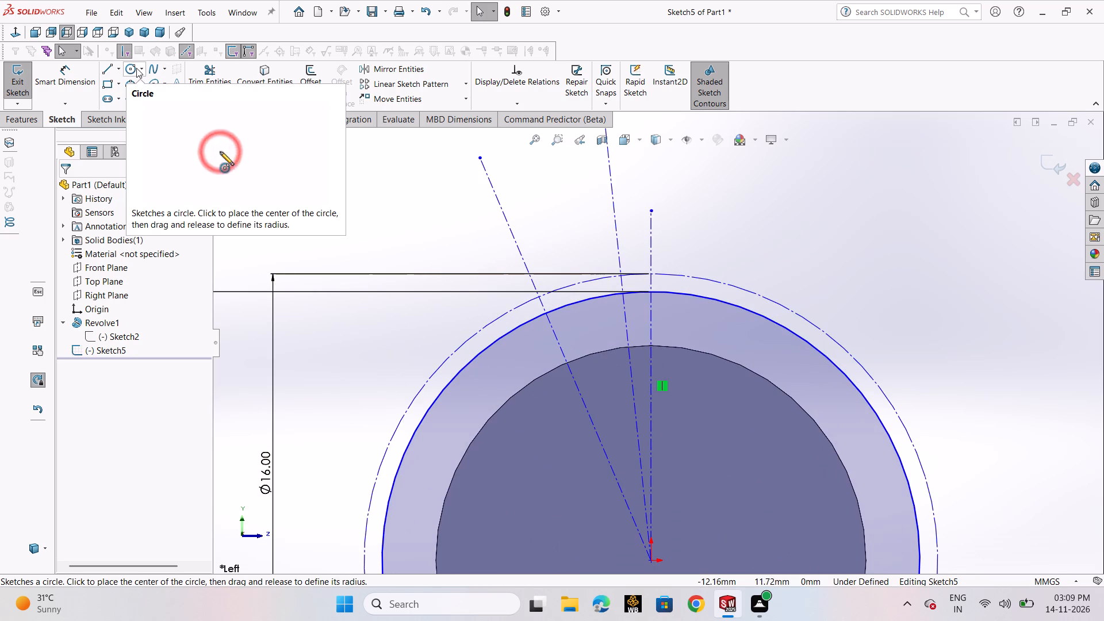
{"action": "scroll", "coordinate": [677, 282], "scroll_direction": "down", "scroll_amount": 2}
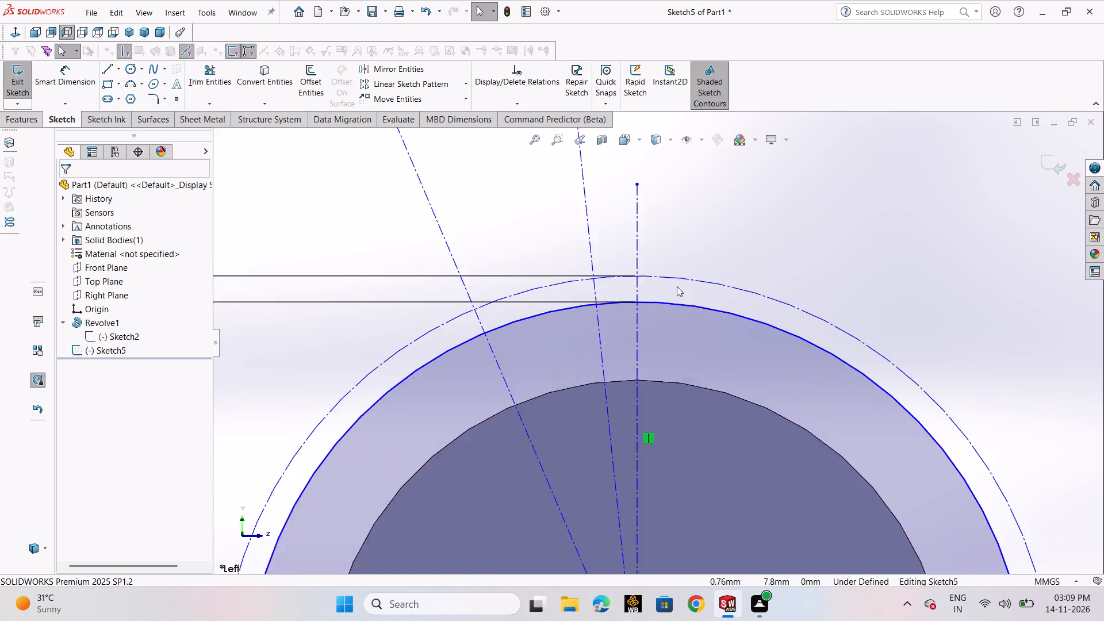
{"action": "scroll", "coordinate": [677, 286], "scroll_direction": "down", "scroll_amount": 2}
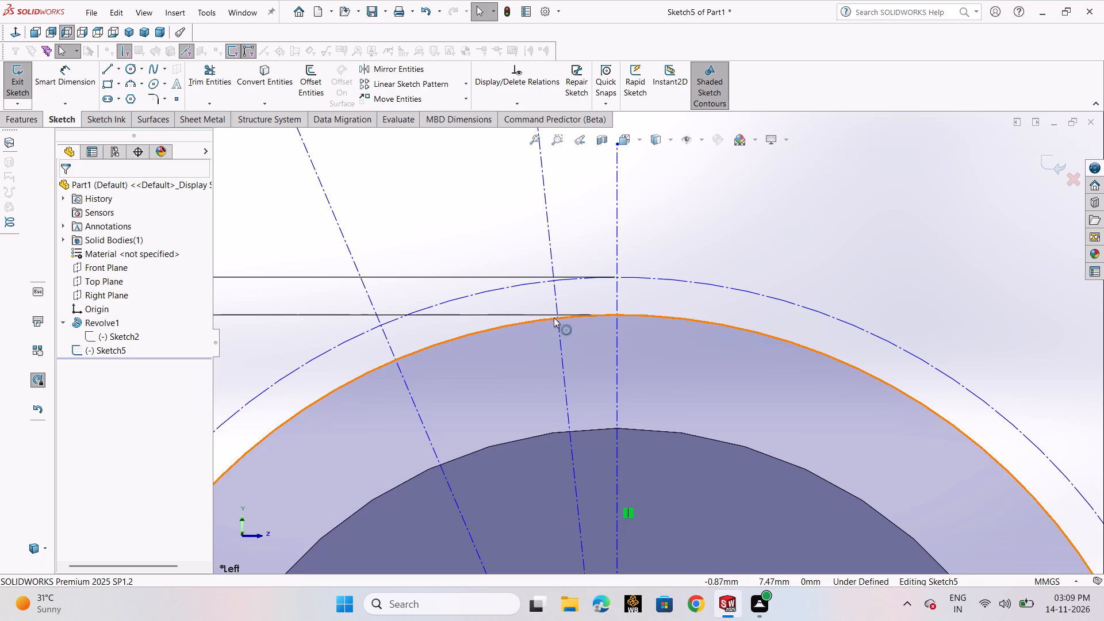
{"action": "scroll", "coordinate": [601, 323], "scroll_direction": "down", "scroll_amount": 2}
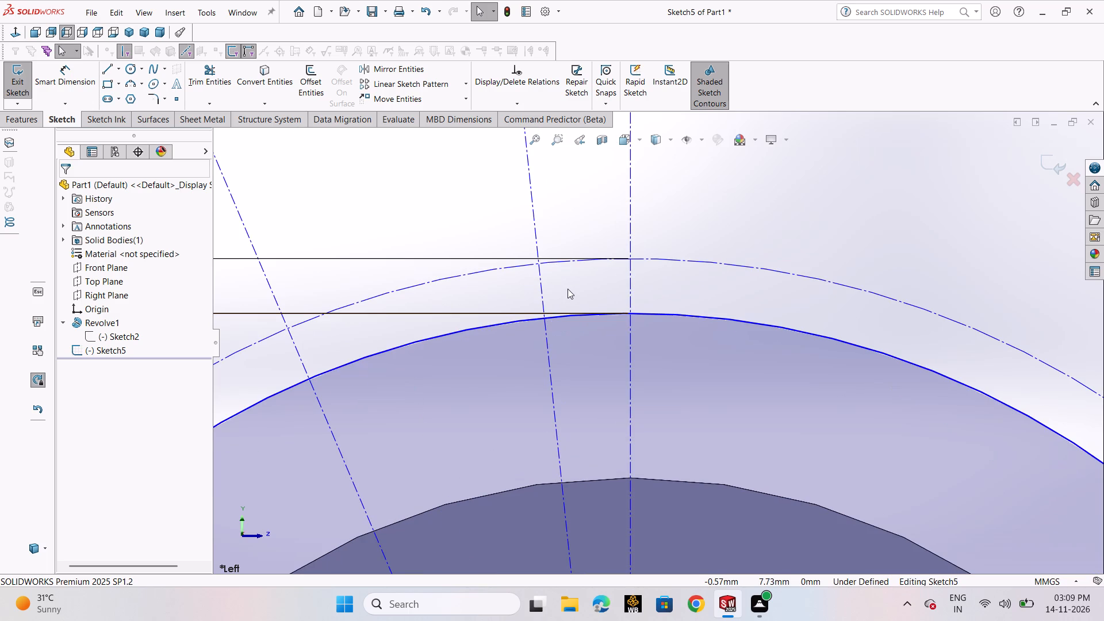
{"action": "scroll", "coordinate": [588, 323], "scroll_direction": "up", "scroll_amount": 1}
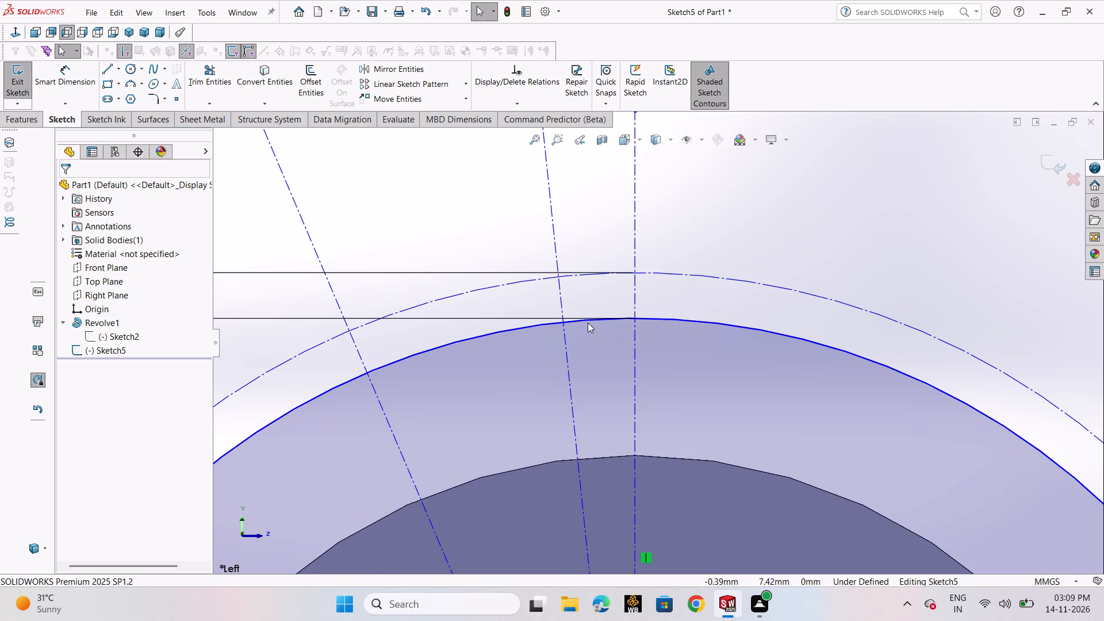
{"action": "scroll", "coordinate": [588, 323], "scroll_direction": "down", "scroll_amount": 2}
{"action": "scroll", "coordinate": [637, 321], "scroll_direction": "down", "scroll_amount": 2}
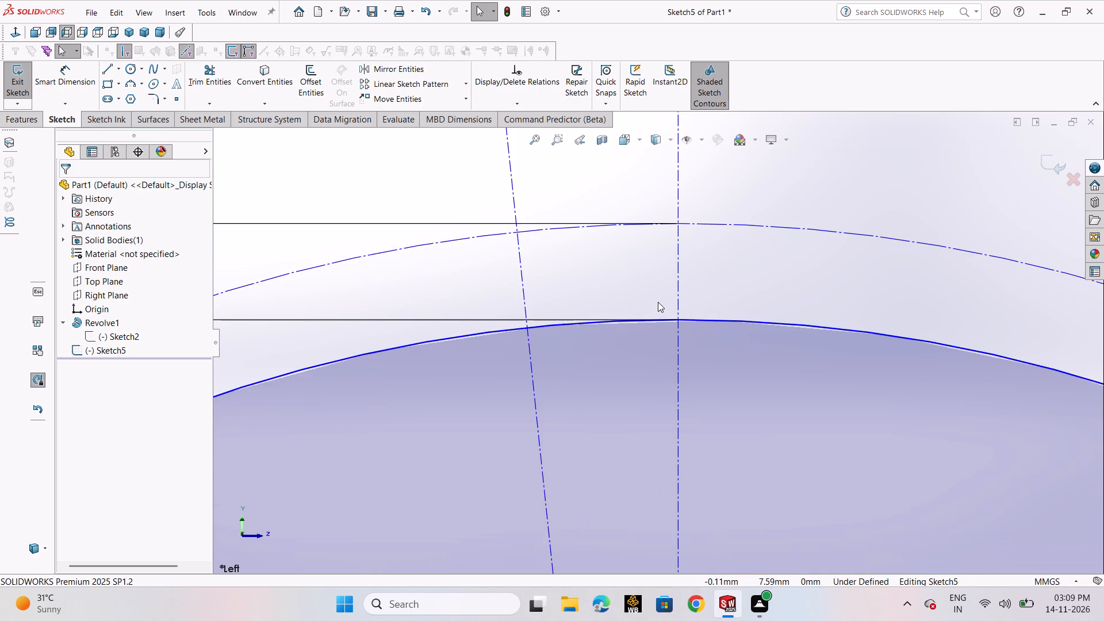
{"action": "scroll", "coordinate": [658, 302], "scroll_direction": "up", "scroll_amount": 2}
{"action": "scroll", "coordinate": [658, 302], "scroll_direction": "down", "scroll_amount": 1}
{"action": "scroll", "coordinate": [656, 306], "scroll_direction": "up", "scroll_amount": 2}
{"action": "scroll", "coordinate": [656, 306], "scroll_direction": "down", "scroll_amount": 1}
{"action": "scroll", "coordinate": [656, 306], "scroll_direction": "up", "scroll_amount": 12}
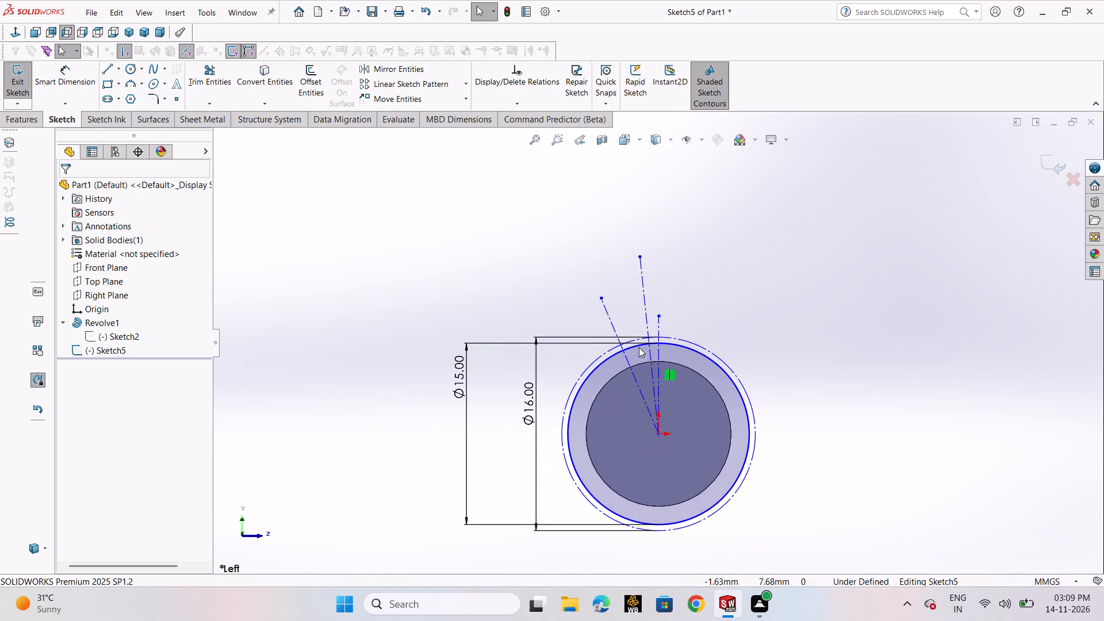
Move the 16 mm diameter dimension farther out from the circles and shift the 15 mm dimension text down.
{"action": "left_click_drag", "start_coordinate": [530, 412], "coordinate": [400, 408]}
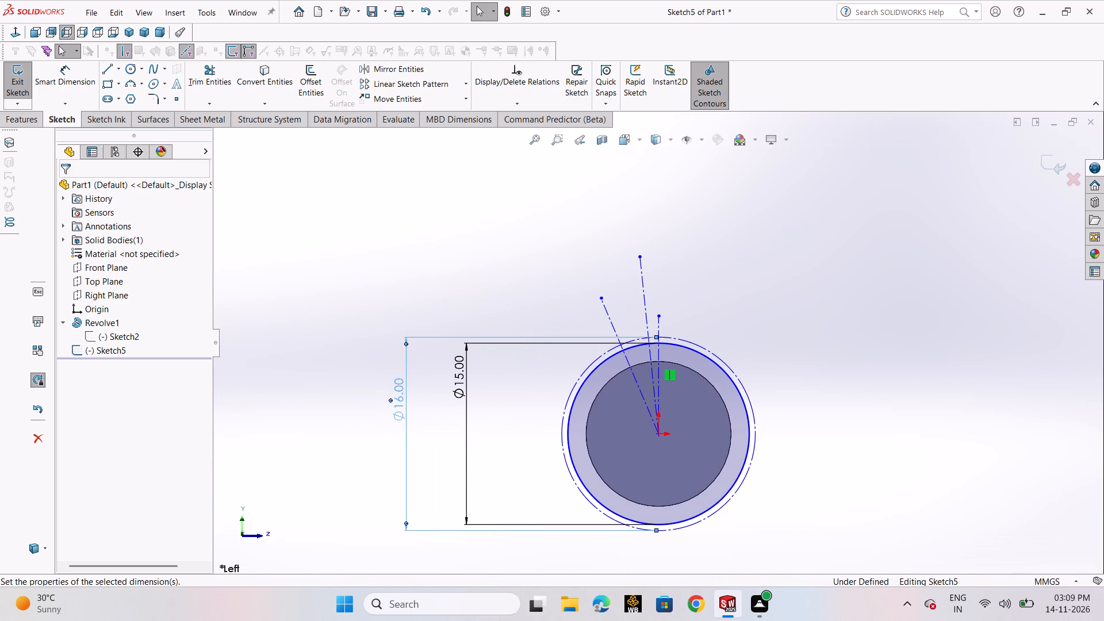
{"action": "left_click_drag", "start_coordinate": [455, 375], "coordinate": [457, 416]}
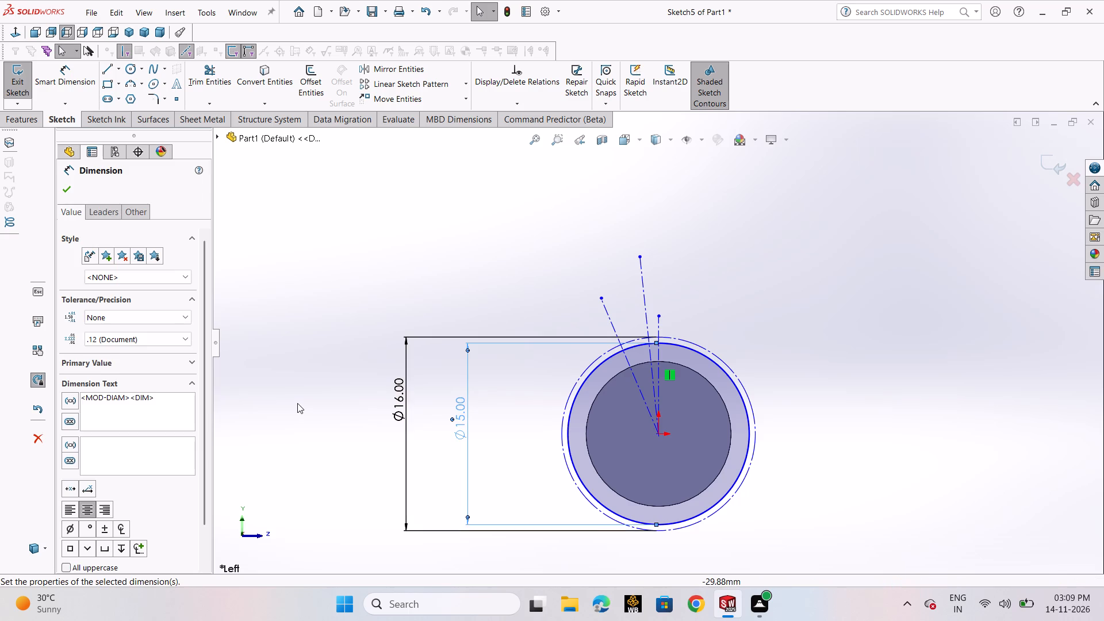
{"action": "left_click", "coordinate": [297, 403]}
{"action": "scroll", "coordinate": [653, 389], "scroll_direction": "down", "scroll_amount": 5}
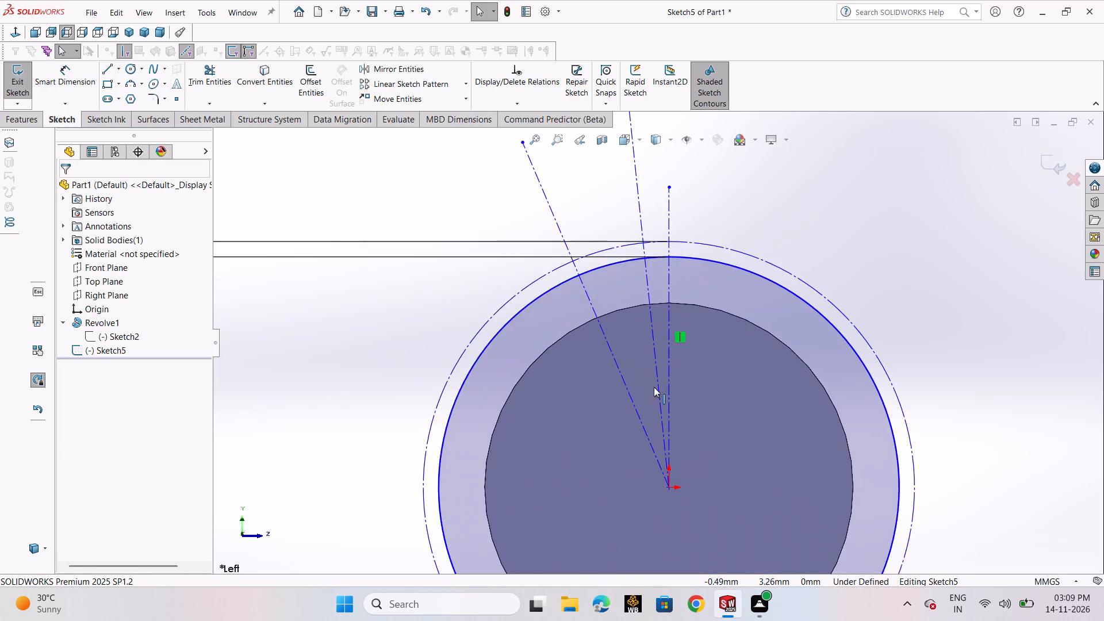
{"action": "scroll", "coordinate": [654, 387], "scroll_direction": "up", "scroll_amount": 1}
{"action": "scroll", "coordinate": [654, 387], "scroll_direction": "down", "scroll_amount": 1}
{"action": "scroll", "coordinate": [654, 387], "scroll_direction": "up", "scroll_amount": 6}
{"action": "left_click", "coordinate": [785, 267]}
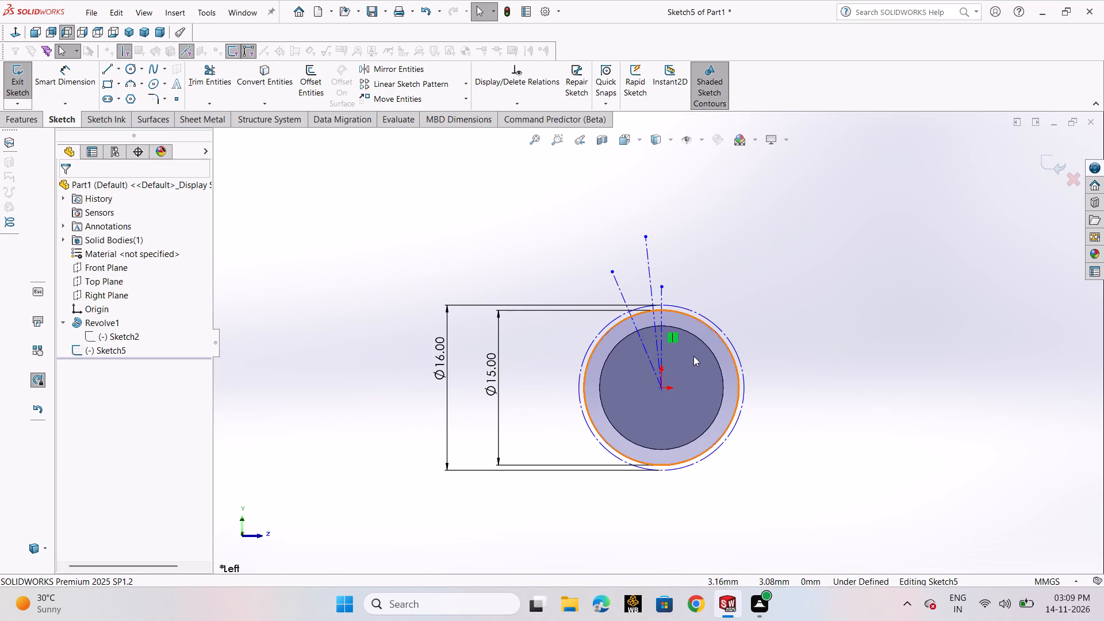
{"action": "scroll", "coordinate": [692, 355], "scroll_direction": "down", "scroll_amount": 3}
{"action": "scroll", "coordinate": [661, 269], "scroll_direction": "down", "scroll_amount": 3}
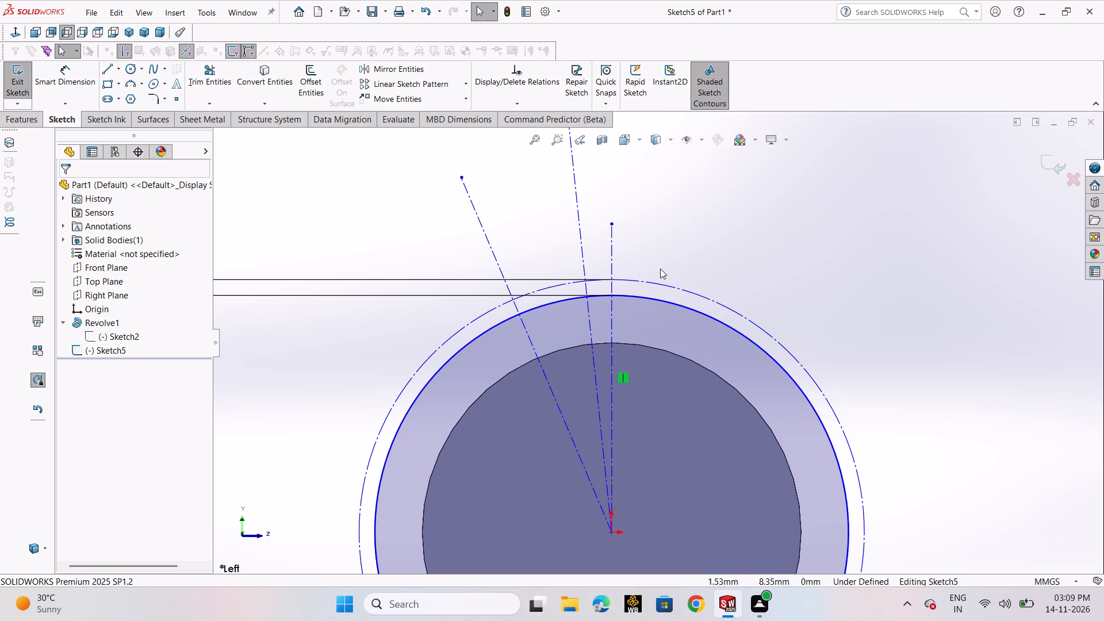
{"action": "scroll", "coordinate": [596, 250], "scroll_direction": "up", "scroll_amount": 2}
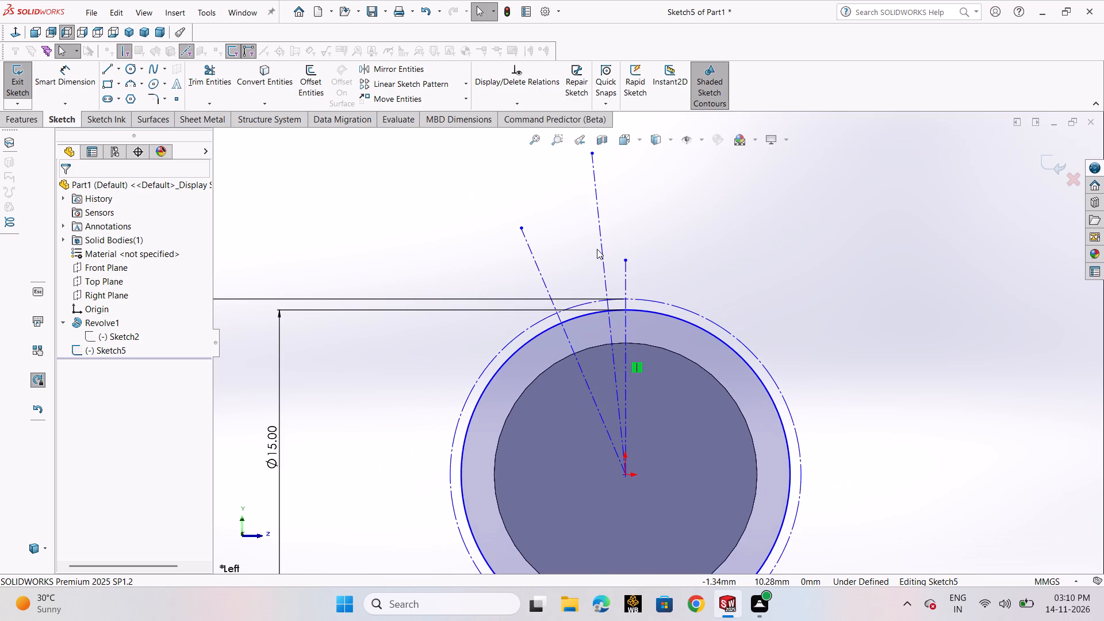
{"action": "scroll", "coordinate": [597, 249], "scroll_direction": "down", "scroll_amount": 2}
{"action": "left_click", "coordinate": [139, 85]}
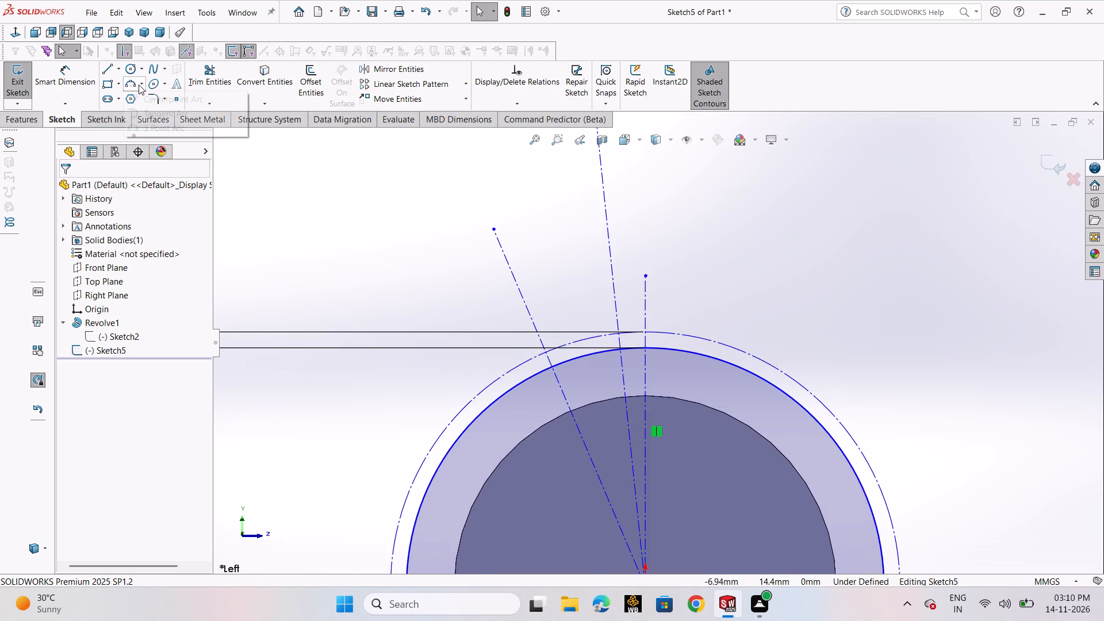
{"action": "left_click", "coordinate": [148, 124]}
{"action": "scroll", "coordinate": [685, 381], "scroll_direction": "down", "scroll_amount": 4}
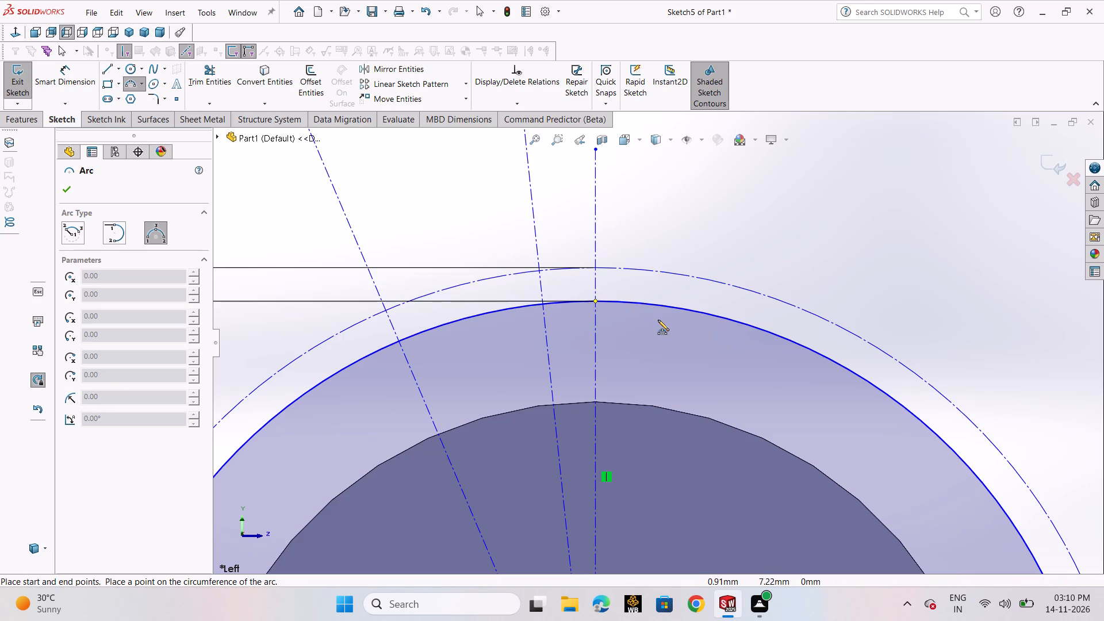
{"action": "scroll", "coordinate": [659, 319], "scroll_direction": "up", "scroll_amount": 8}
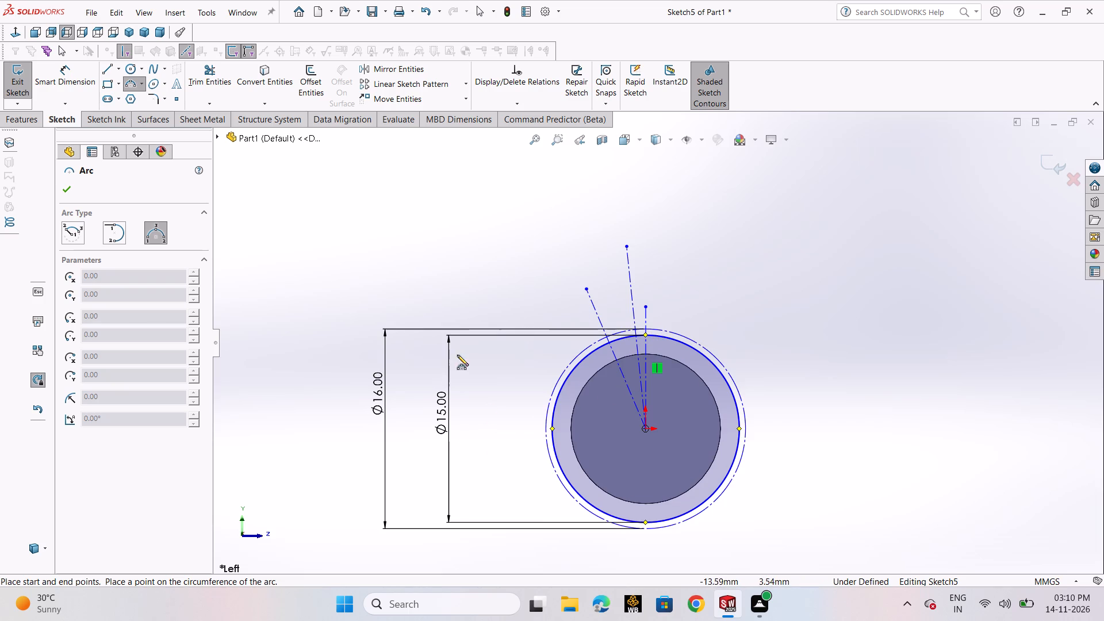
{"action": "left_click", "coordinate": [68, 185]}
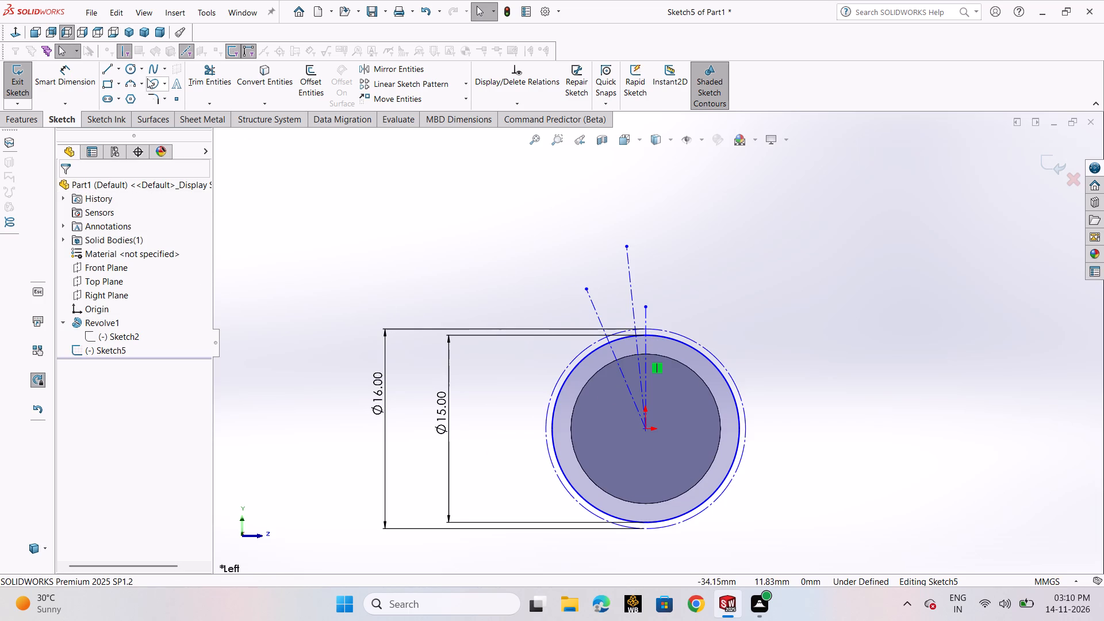
Draw a circle centred on the origin in Sketch5, dimension its diameter to 12 mm, and exit the sketch.
{"action": "left_click", "coordinate": [131, 74]}
{"action": "left_click", "coordinate": [136, 83]}
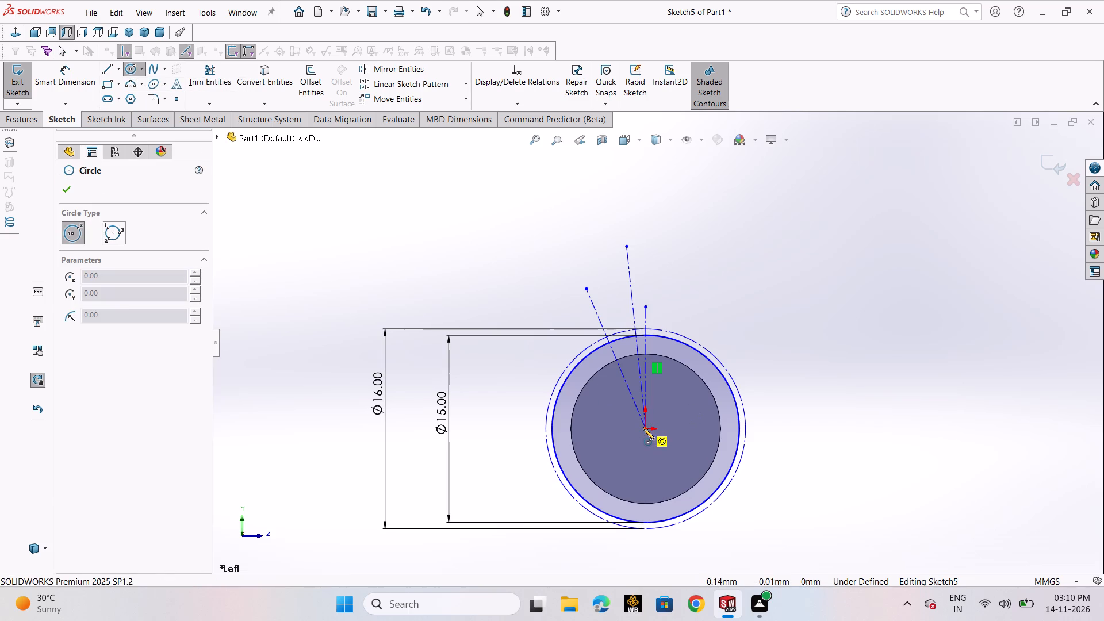
{"action": "left_click", "coordinate": [644, 430]}
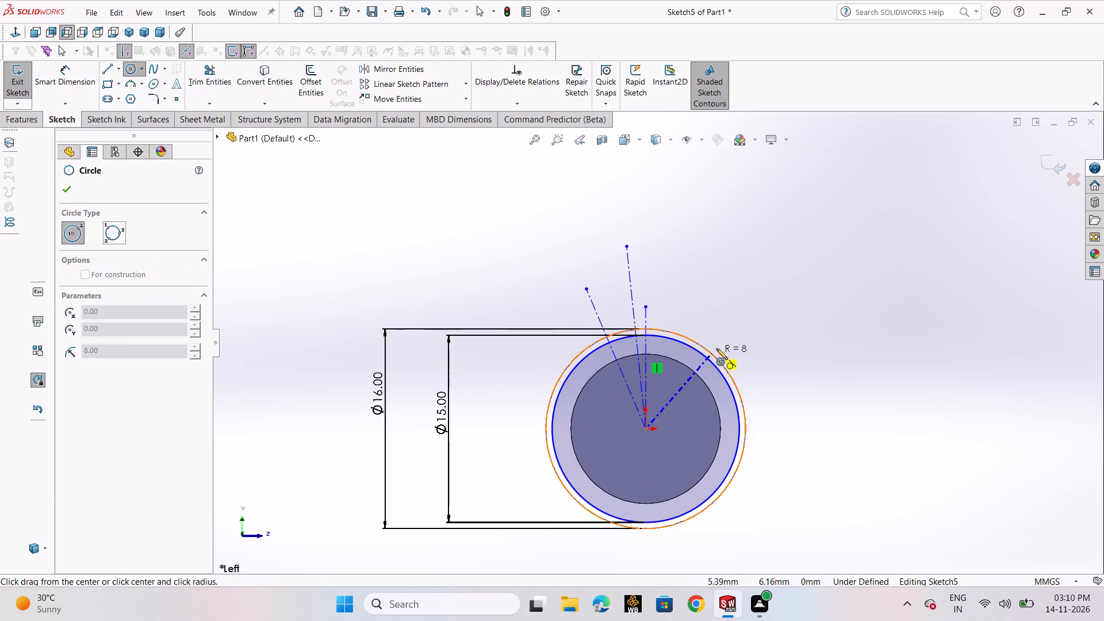
{"action": "left_click", "coordinate": [734, 332]}
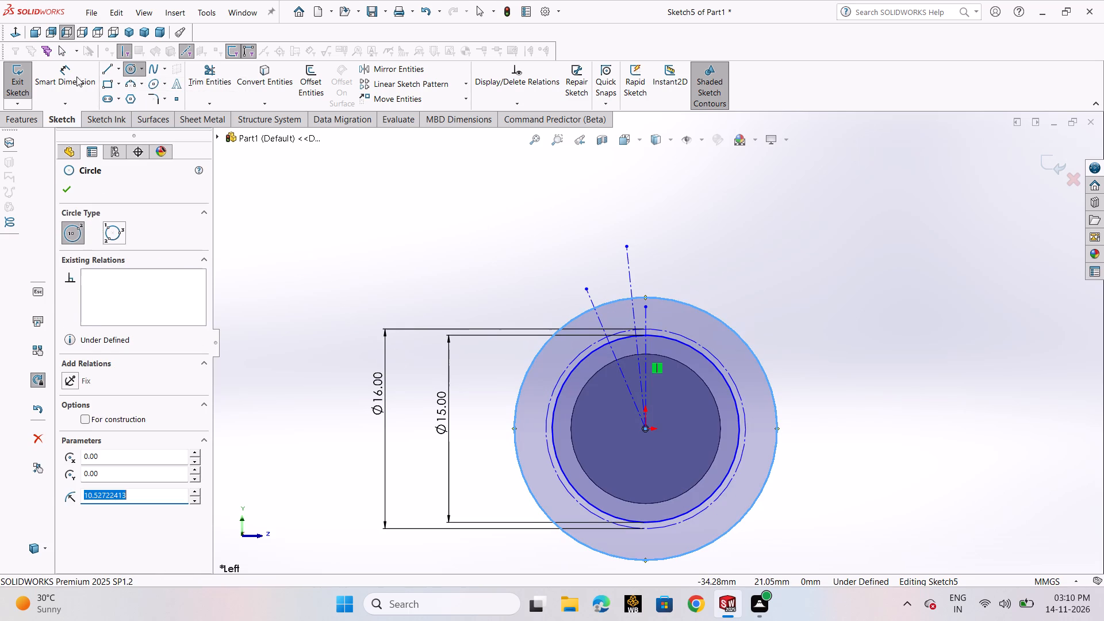
{"action": "left_click", "coordinate": [76, 77]}
{"action": "left_click", "coordinate": [758, 356]}
{"action": "left_click", "coordinate": [815, 348]}
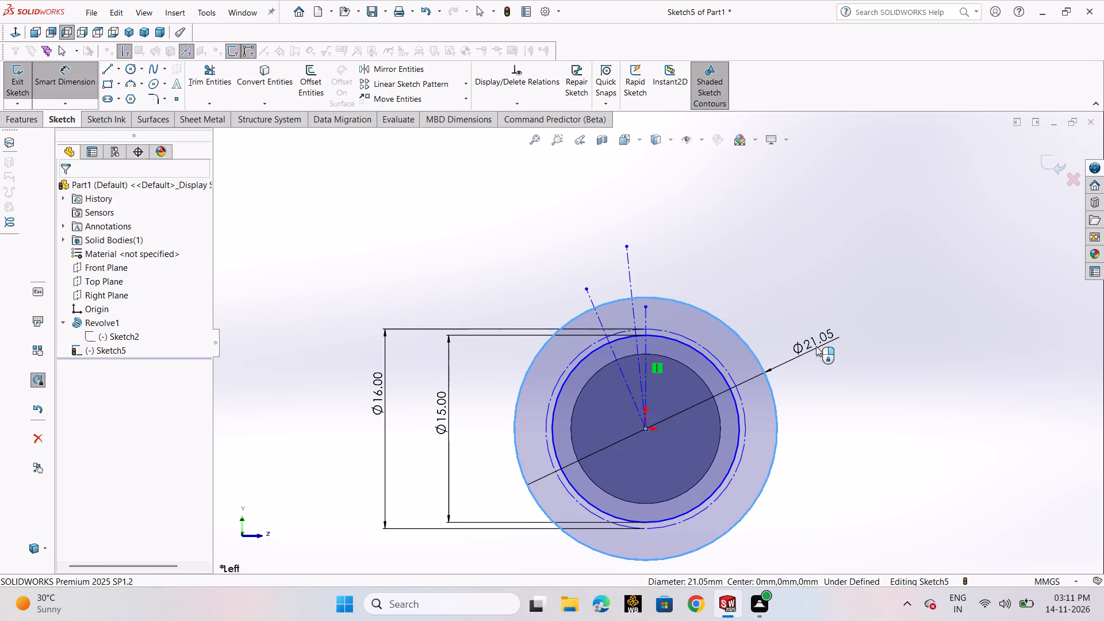
{"action": "type", "text": "12"}
{"action": "key", "text": "Return"}
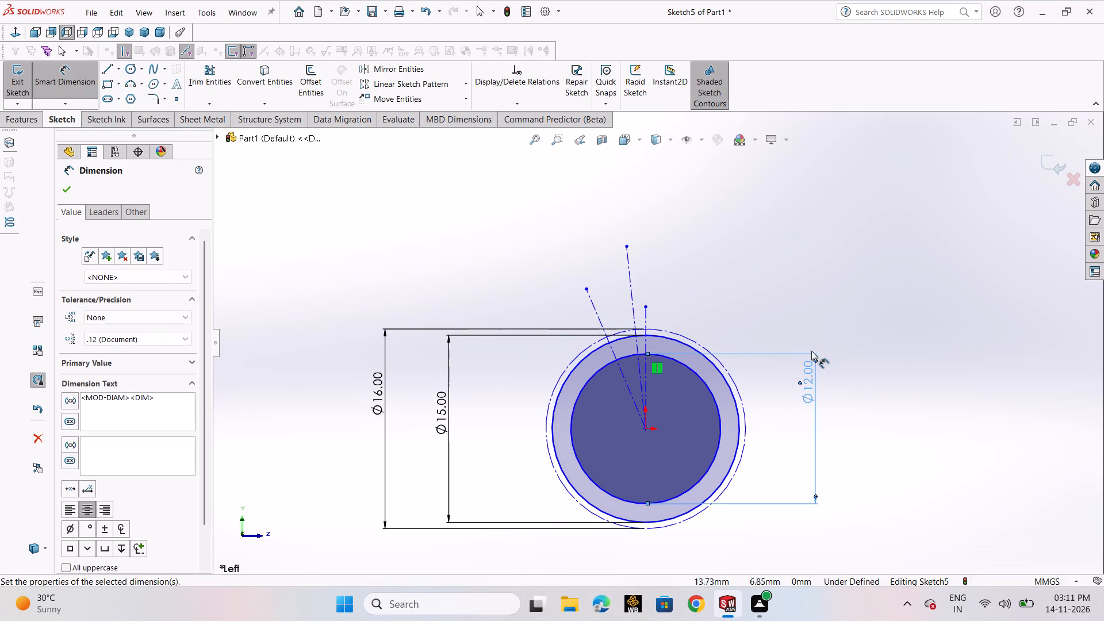
{"action": "scroll", "coordinate": [623, 386], "scroll_direction": "down", "scroll_amount": 4}
{"action": "scroll", "coordinate": [604, 375], "scroll_direction": "up", "scroll_amount": 2}
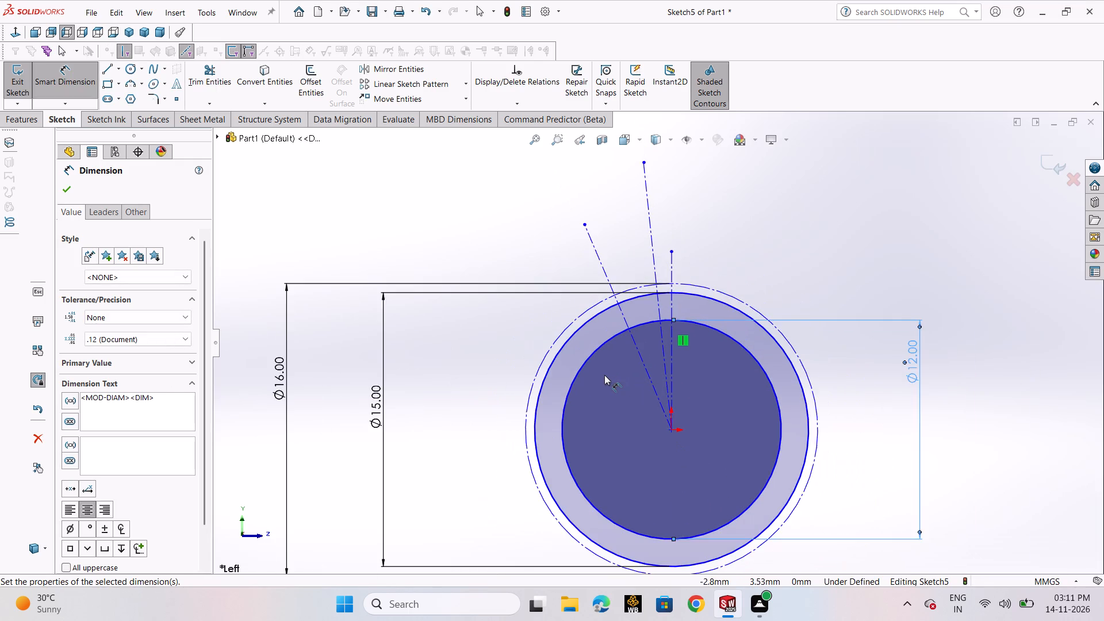
{"action": "scroll", "coordinate": [604, 375], "scroll_direction": "up", "scroll_amount": 3}
{"action": "left_click", "coordinate": [69, 186]}
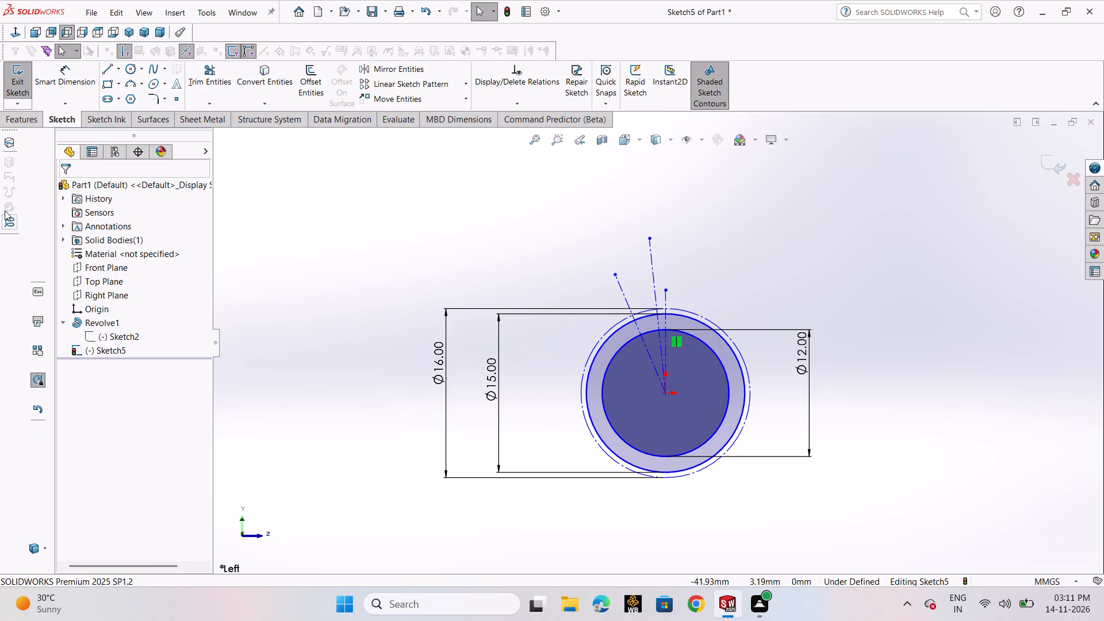
{"action": "left_click", "coordinate": [22, 85]}
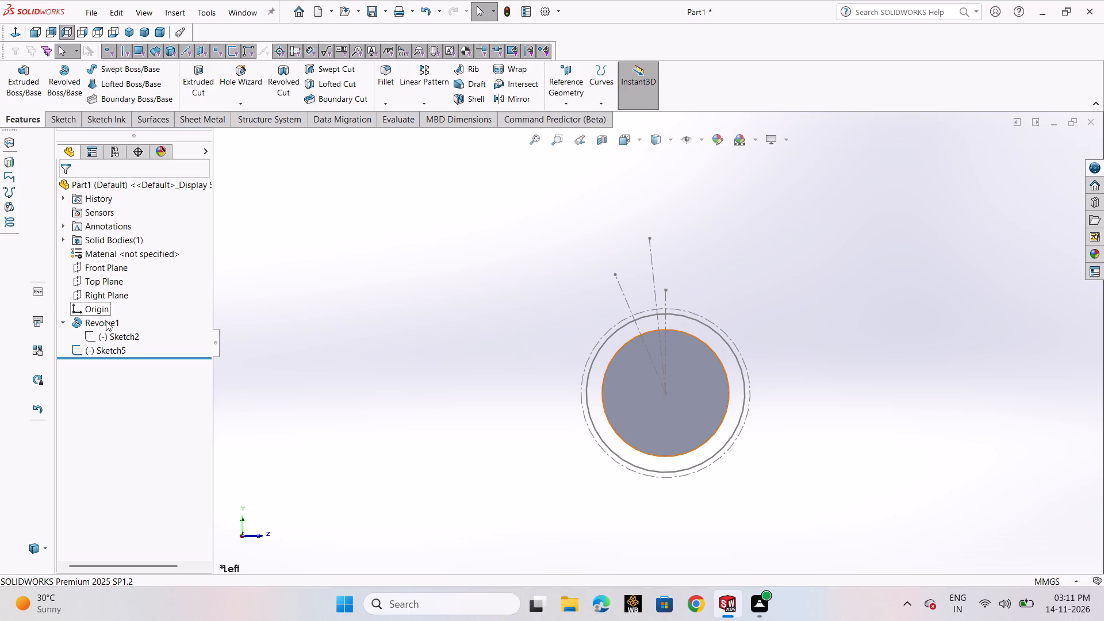
Edit Sketch2 under Revolve1, set the profile's radius dimension to 11/2 (5.5 mm), and exit the sketch.
{"action": "left_click", "coordinate": [105, 330]}
{"action": "left_click", "coordinate": [122, 293]}
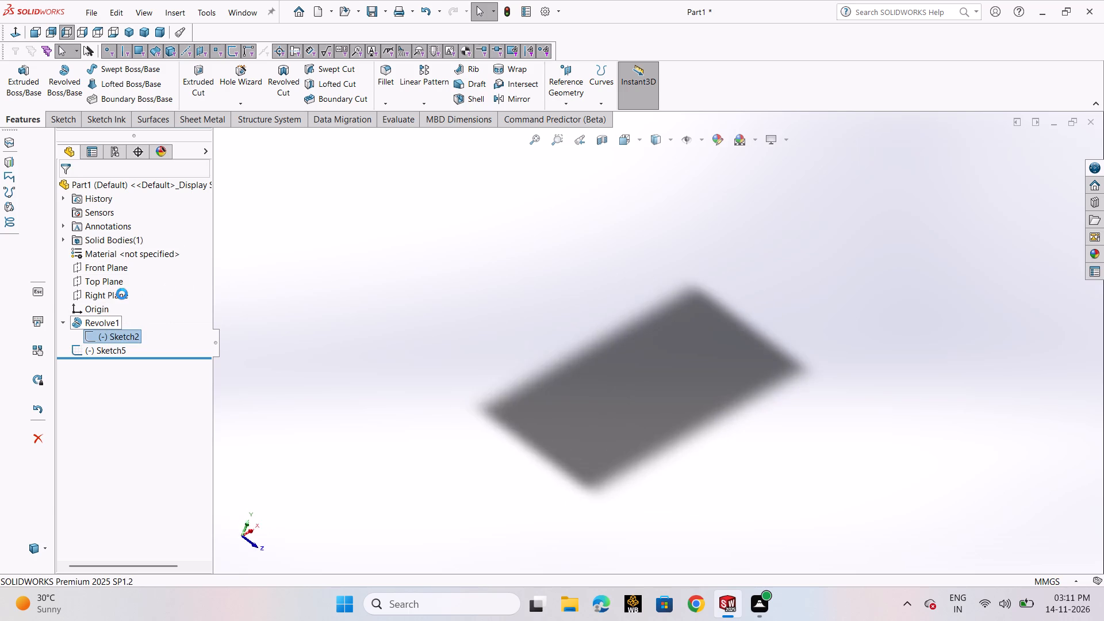
{"action": "double_click", "coordinate": [731, 307]}
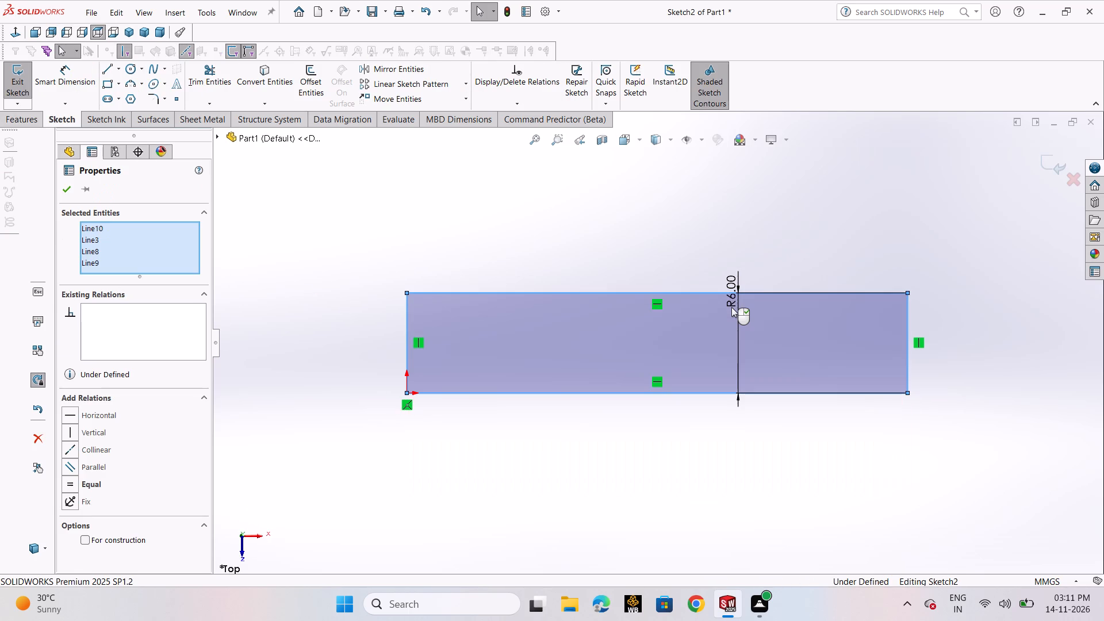
{"action": "double_click", "coordinate": [732, 282]}
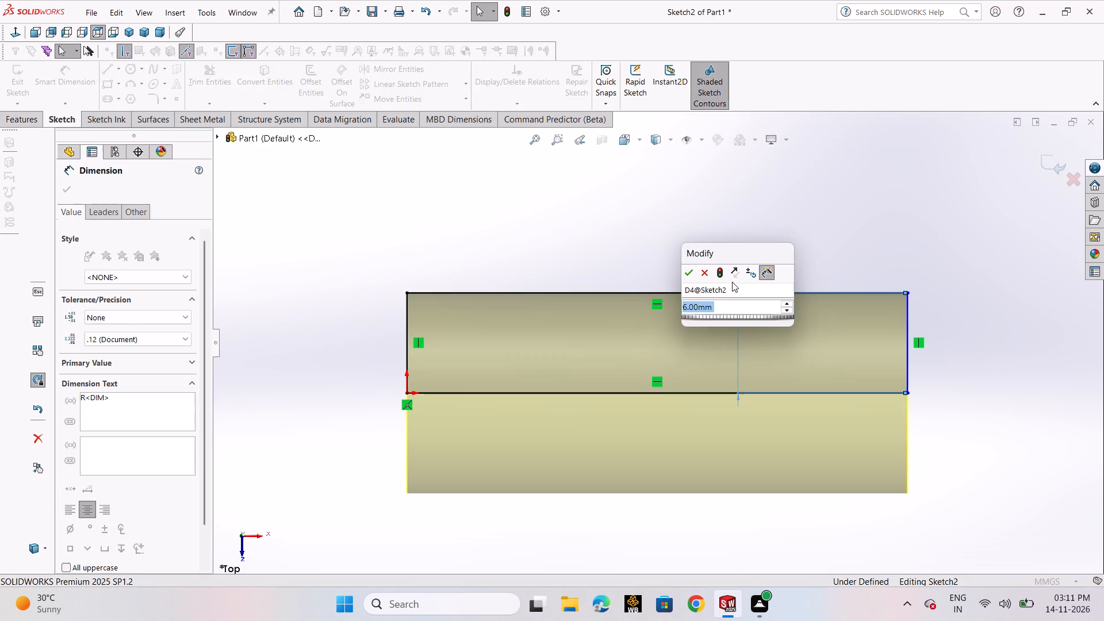
{"action": "type", "text": "11/2"}
{"action": "key", "text": "Return"}
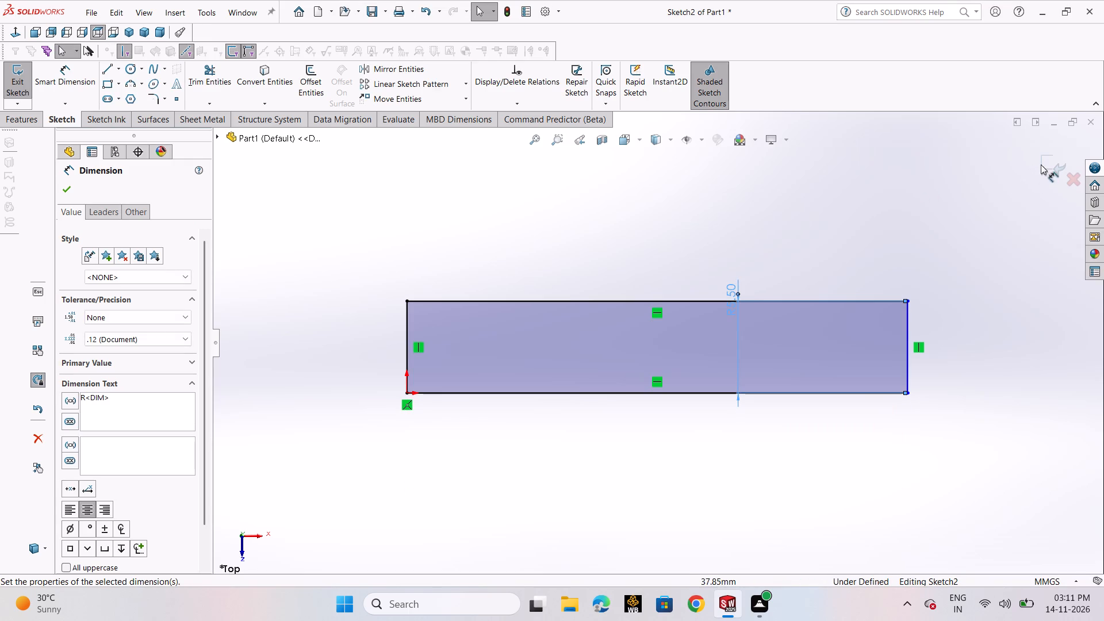
{"action": "left_click", "coordinate": [1044, 164]}
Edit Sketch5 and draw a 3-point arc, radius about 4.88 mm, from the 12 mm circle to the 15 mm circle's top at the vertical construction line.
{"action": "left_click", "coordinate": [78, 350]}
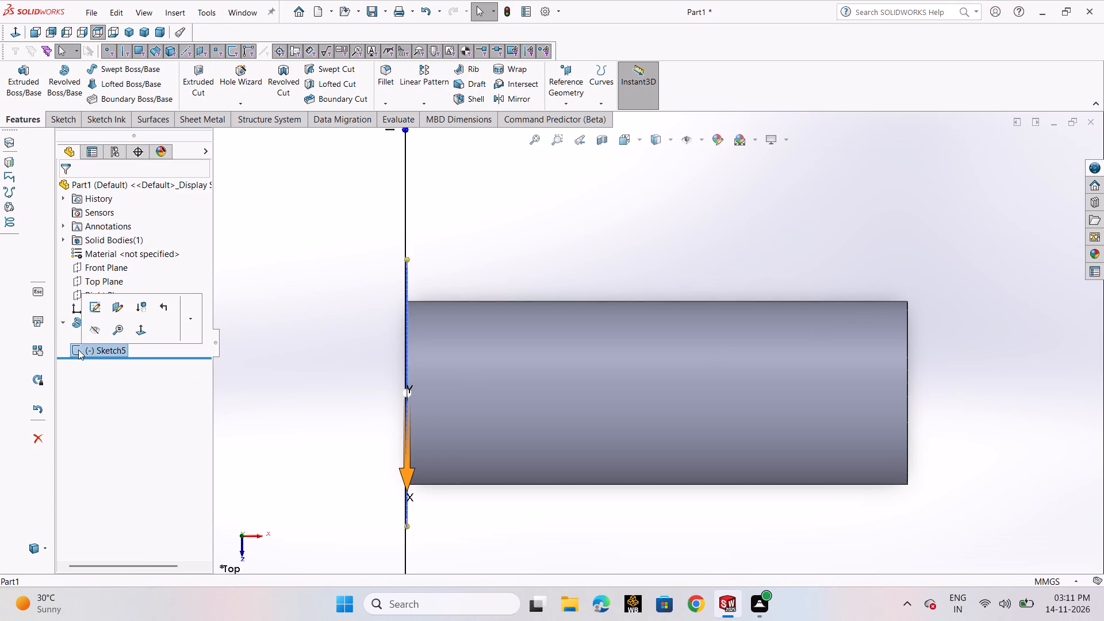
{"action": "left_click", "coordinate": [97, 313]}
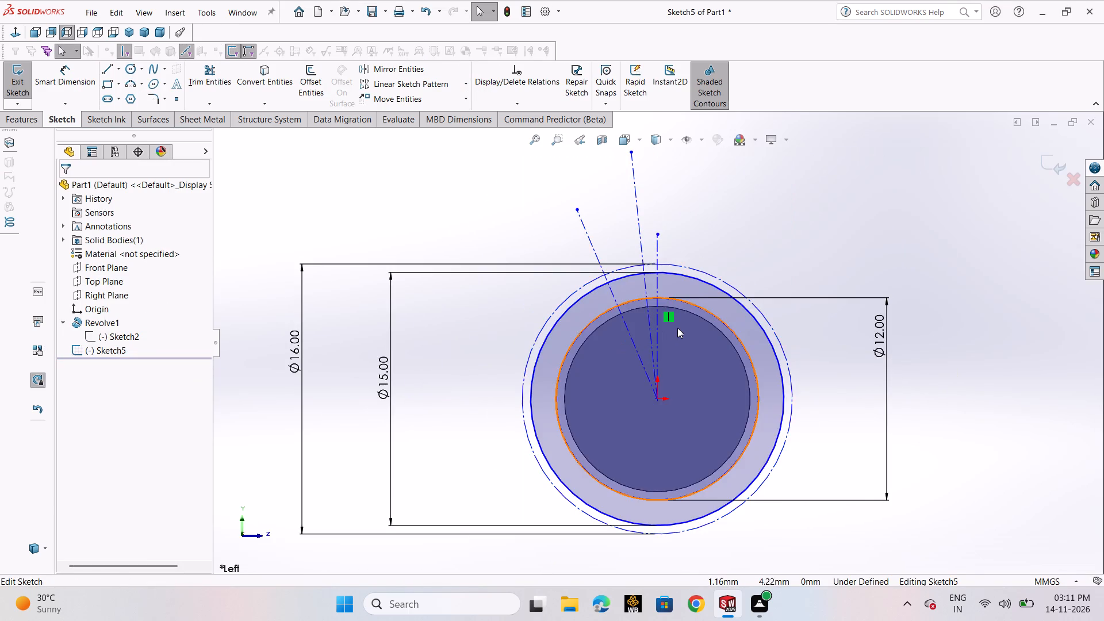
{"action": "scroll", "coordinate": [677, 328], "scroll_direction": "down", "scroll_amount": 2}
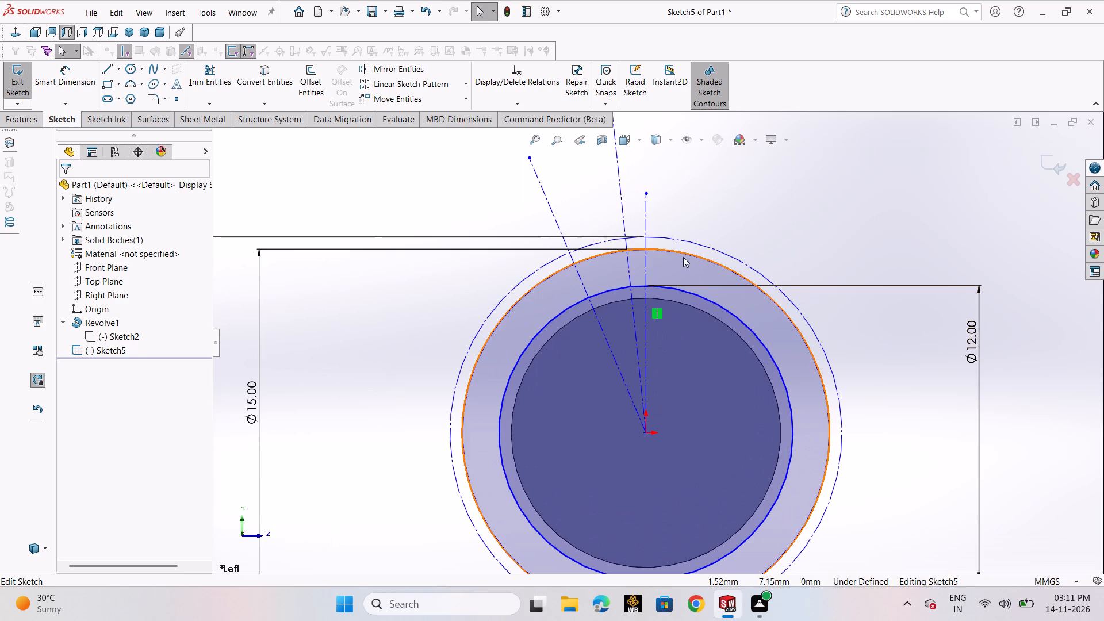
{"action": "left_click", "coordinate": [127, 86]}
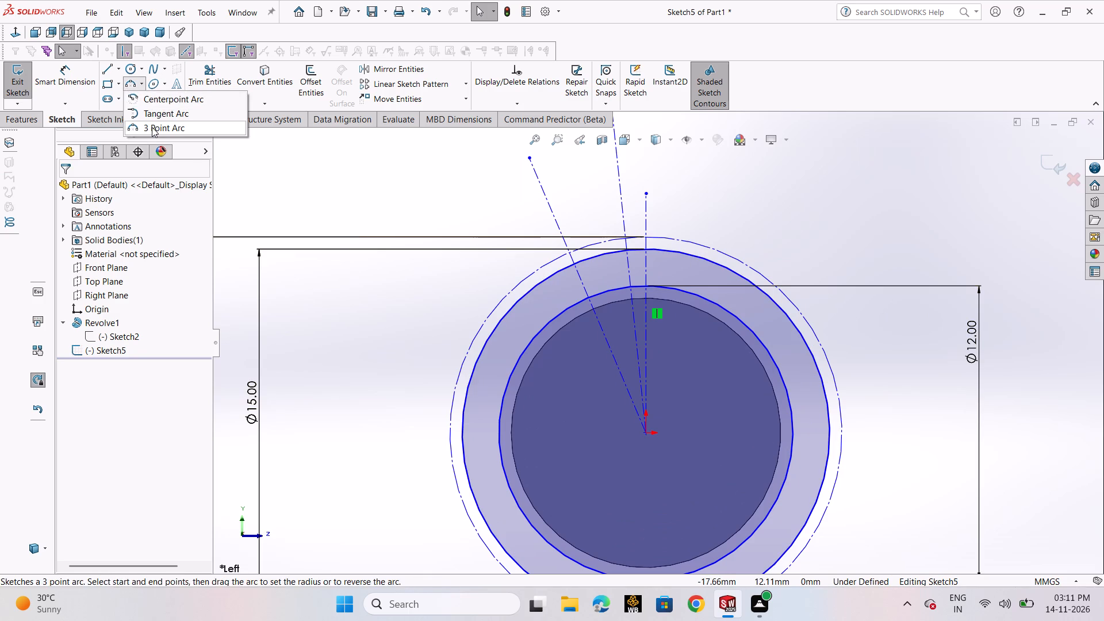
{"action": "left_click", "coordinate": [152, 127]}
{"action": "scroll", "coordinate": [644, 283], "scroll_direction": "down", "scroll_amount": 5}
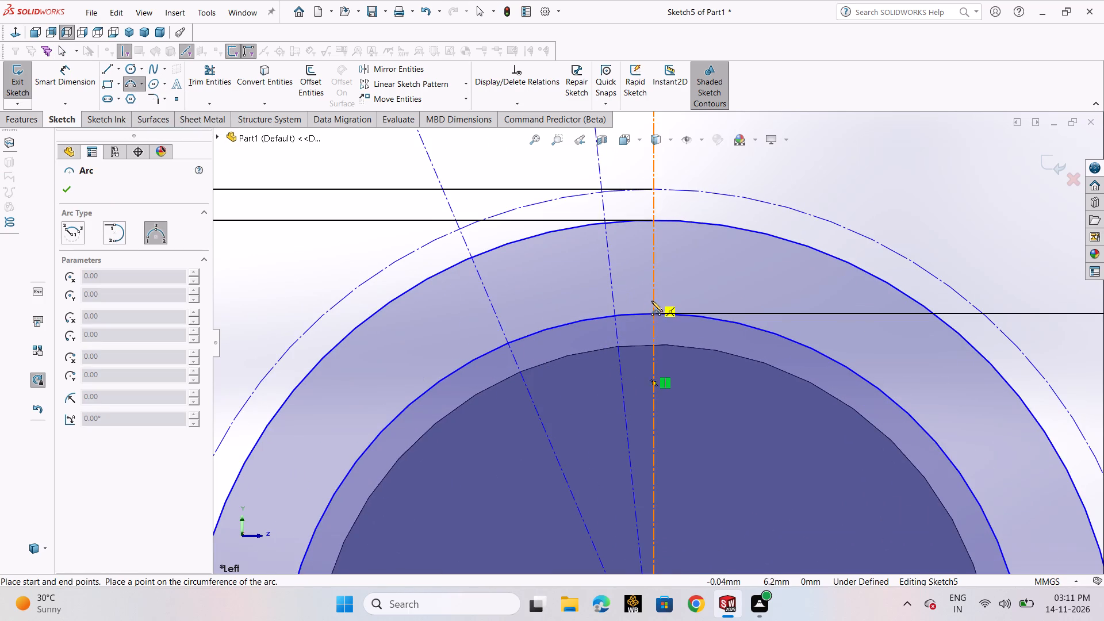
{"action": "scroll", "coordinate": [651, 300], "scroll_direction": "down", "scroll_amount": 4}
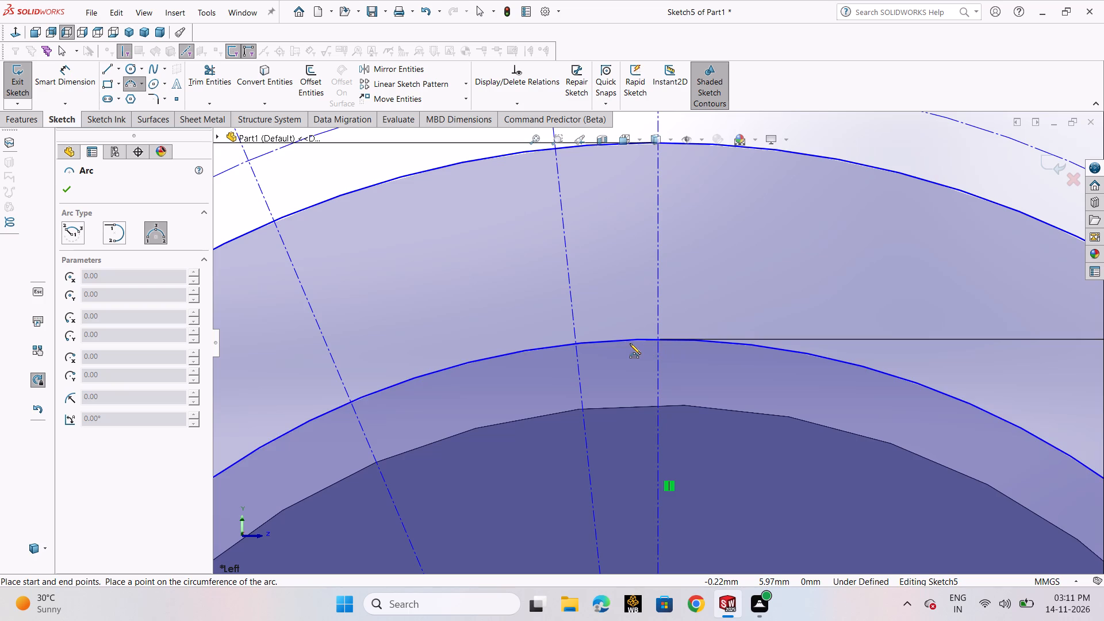
{"action": "left_click", "coordinate": [615, 342]}
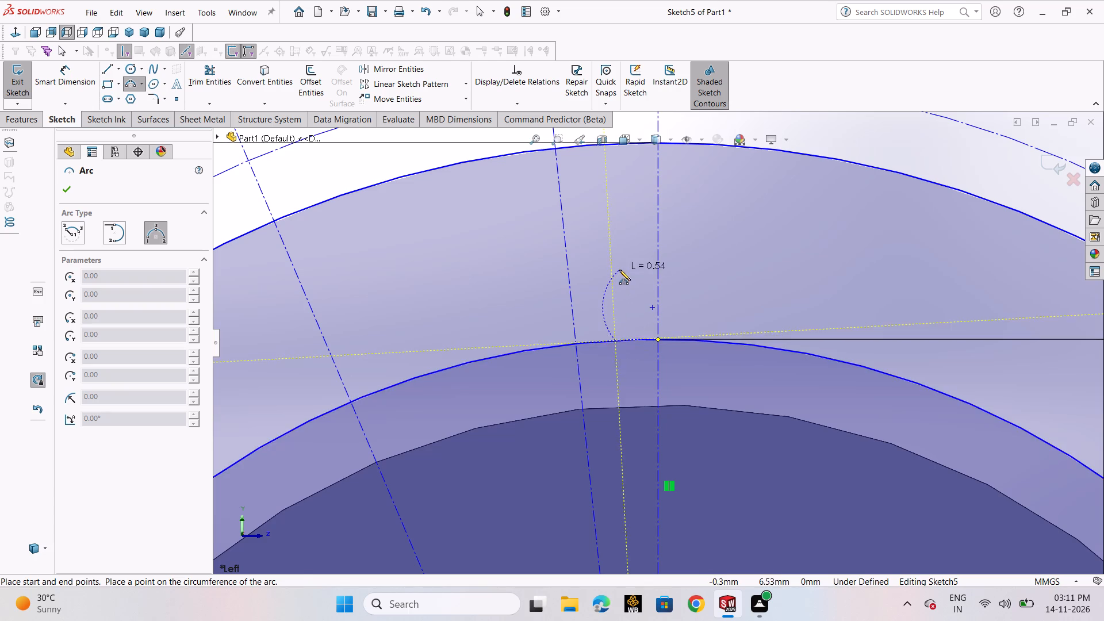
{"action": "scroll", "coordinate": [619, 270], "scroll_direction": "up", "scroll_amount": 3}
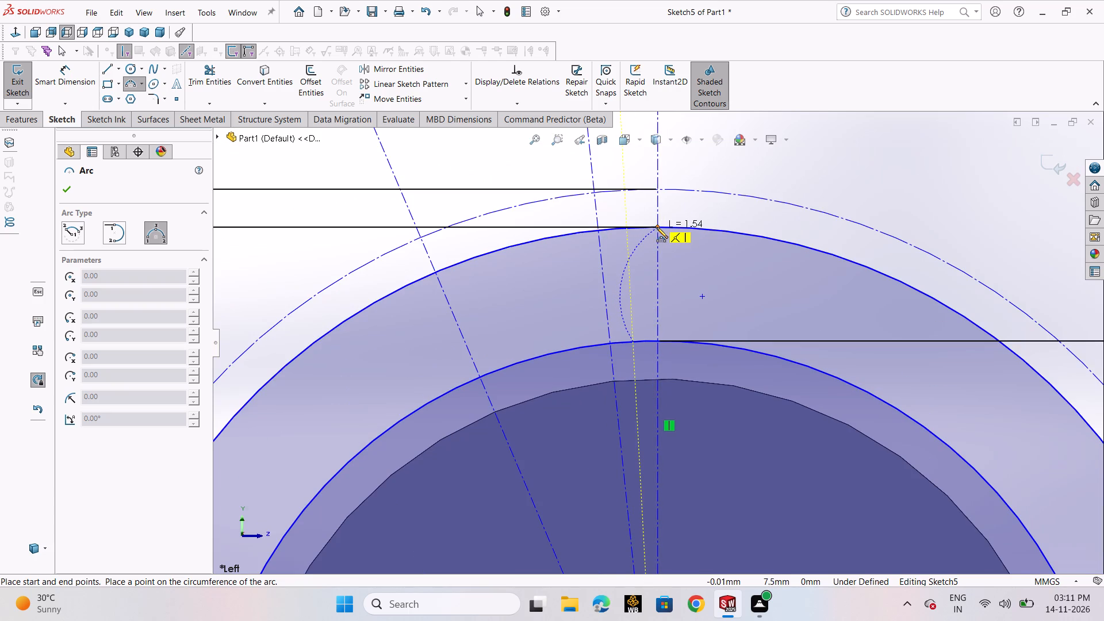
{"action": "left_click", "coordinate": [657, 227]}
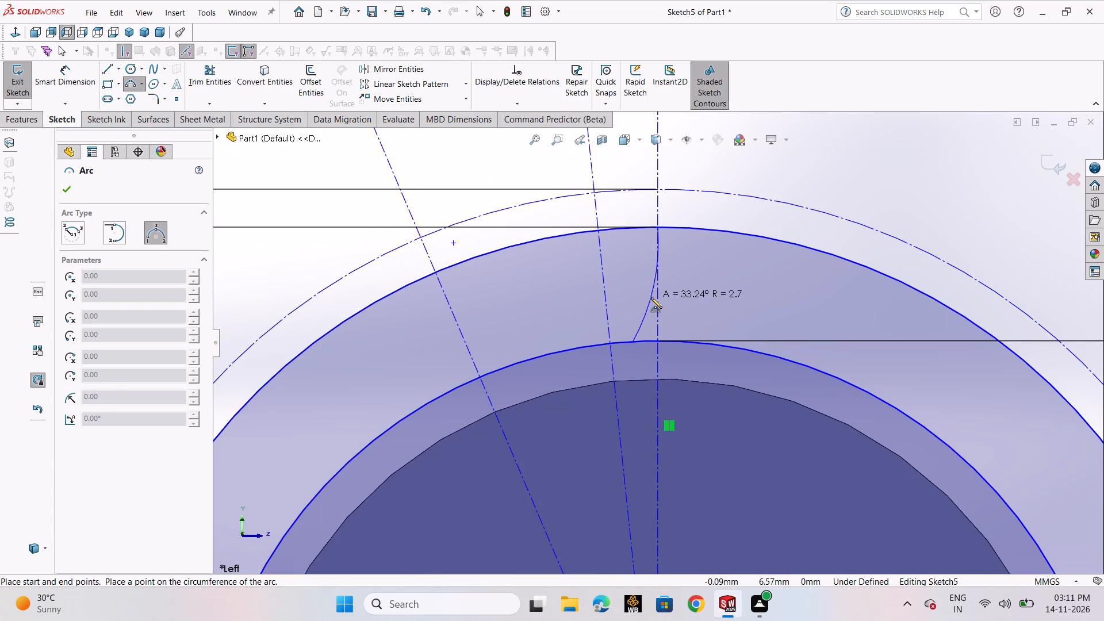
{"action": "left_click", "coordinate": [648, 293]}
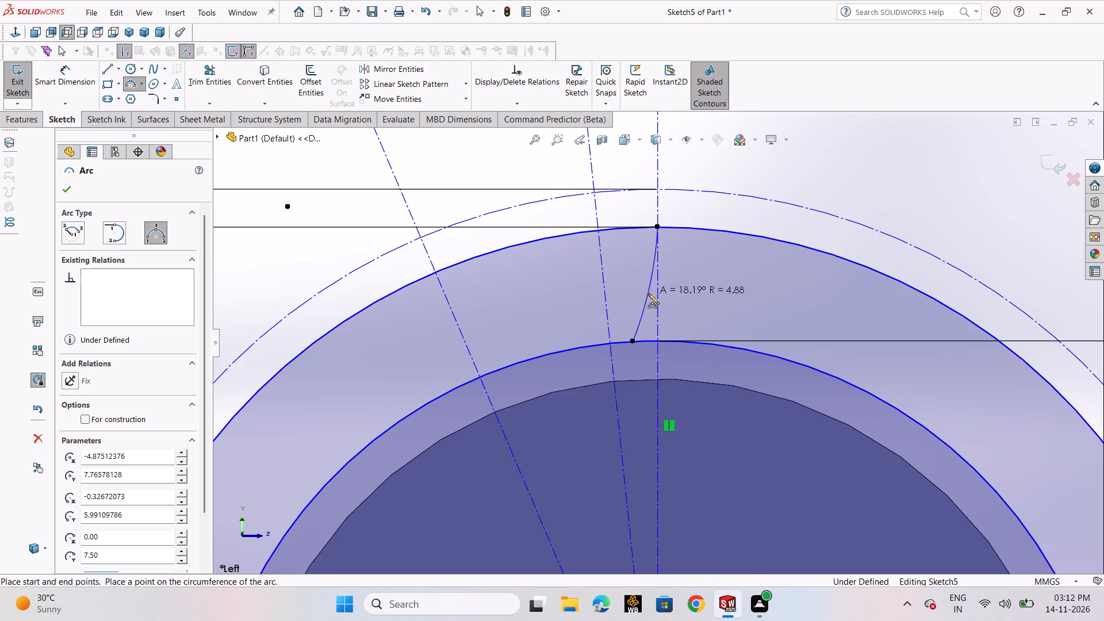
{"action": "right_click", "coordinate": [648, 293]}
{"action": "left_click", "coordinate": [657, 298]}
Dimension the new arc's radius to 5 mm.
{"action": "left_click", "coordinate": [60, 88]}
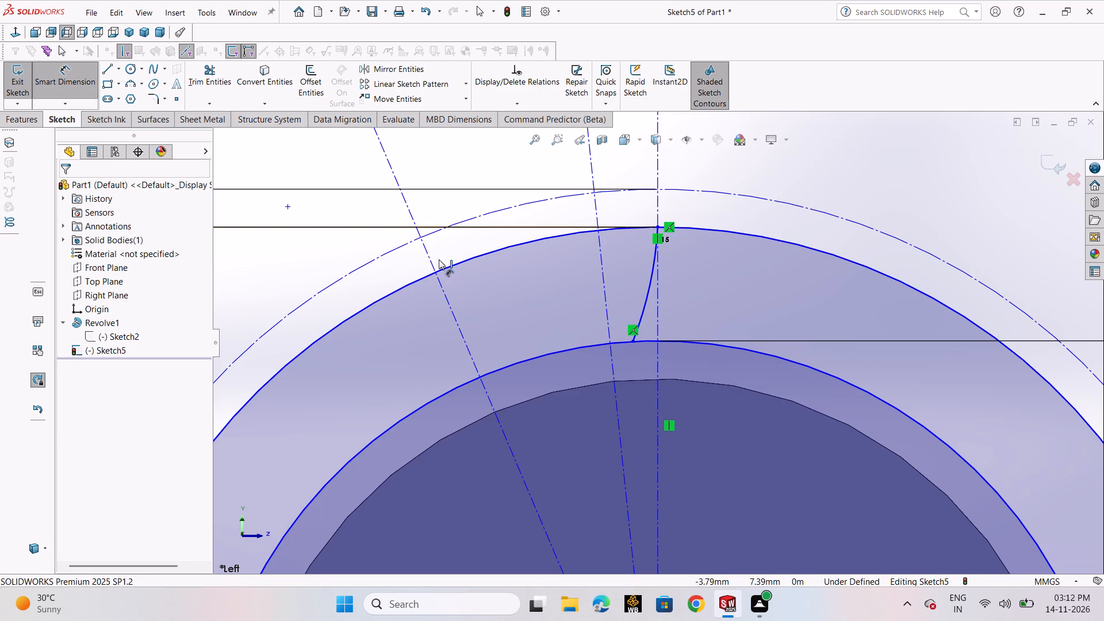
{"action": "left_click", "coordinate": [643, 310]}
{"action": "left_click", "coordinate": [632, 308]}
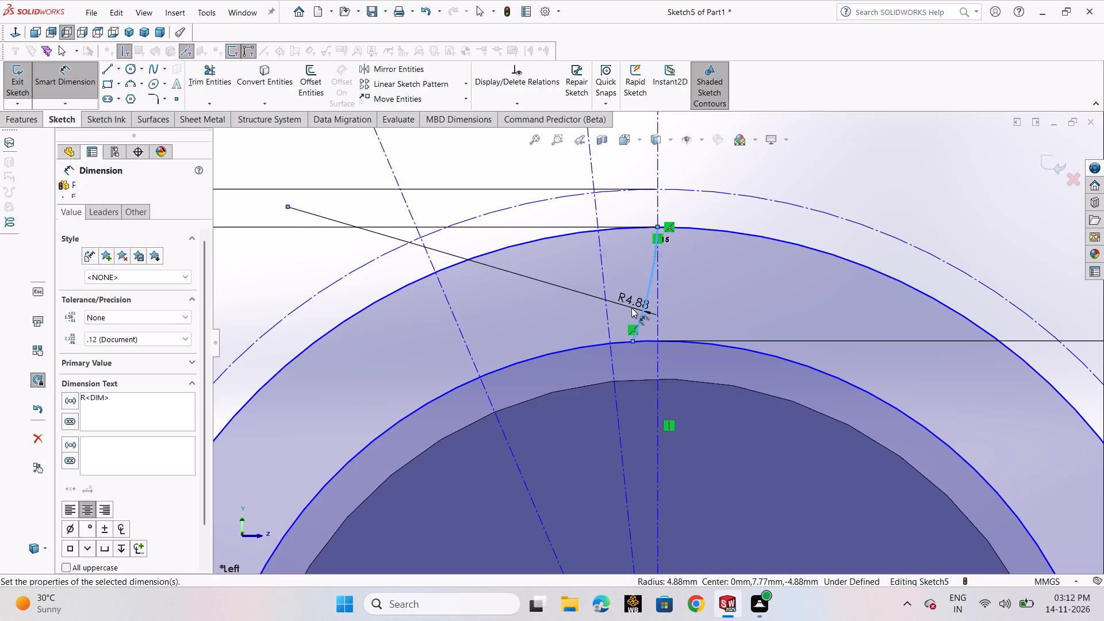
{"action": "key", "text": "5"}
{"action": "key", "text": "Return"}
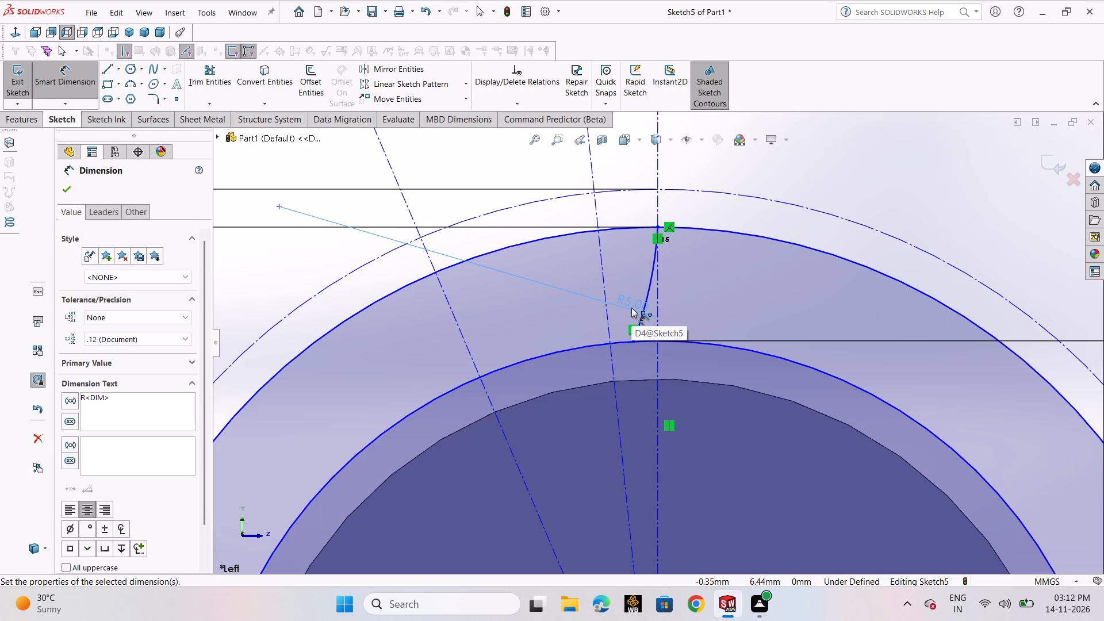
{"action": "left_click", "coordinate": [61, 195]}
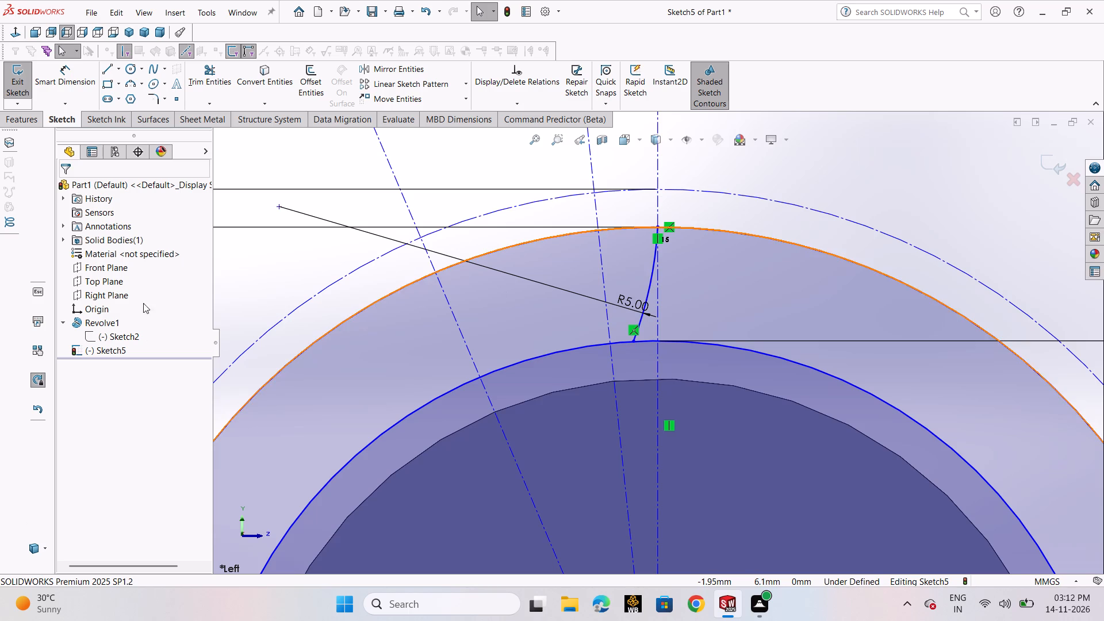
Draw a line about 2.49 mm long from the middle construction line's crossing with the 12 mm circle to the outermost one's crossing with the 15 mm circle.
{"action": "left_click", "coordinate": [109, 68]}
{"action": "left_click", "coordinate": [120, 83]}
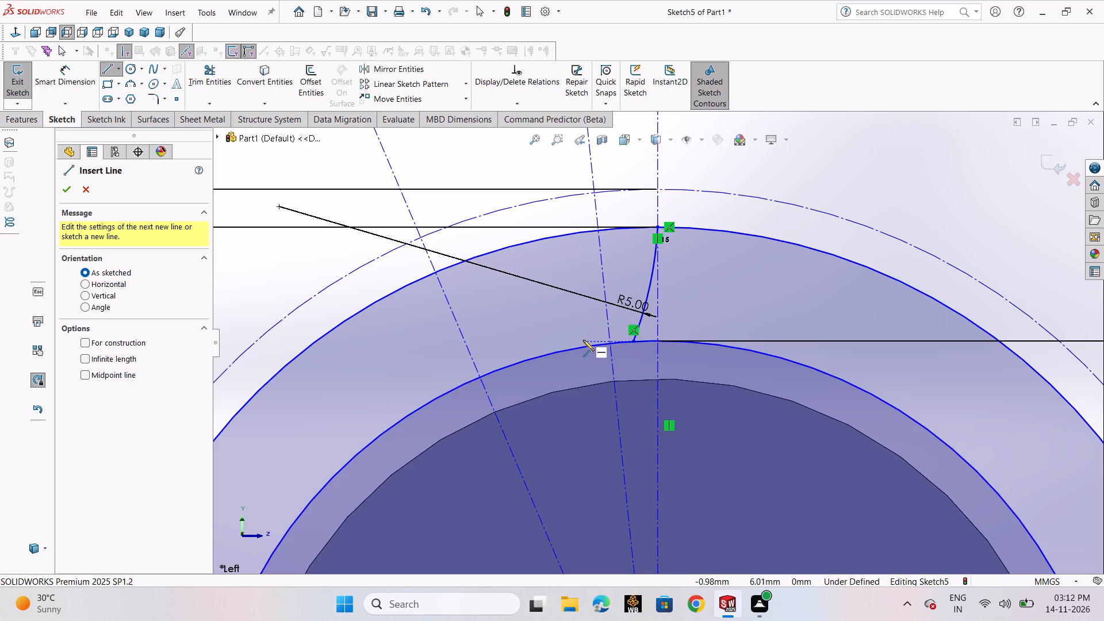
{"action": "scroll", "coordinate": [615, 314], "scroll_direction": "up", "scroll_amount": 3}
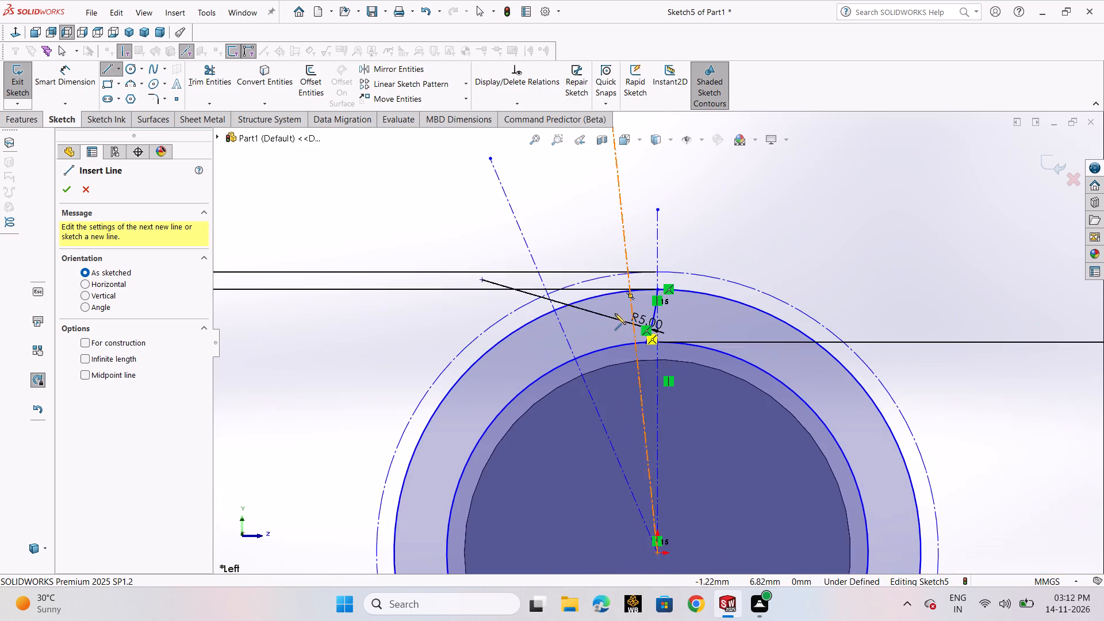
{"action": "scroll", "coordinate": [627, 311], "scroll_direction": "up", "scroll_amount": 5}
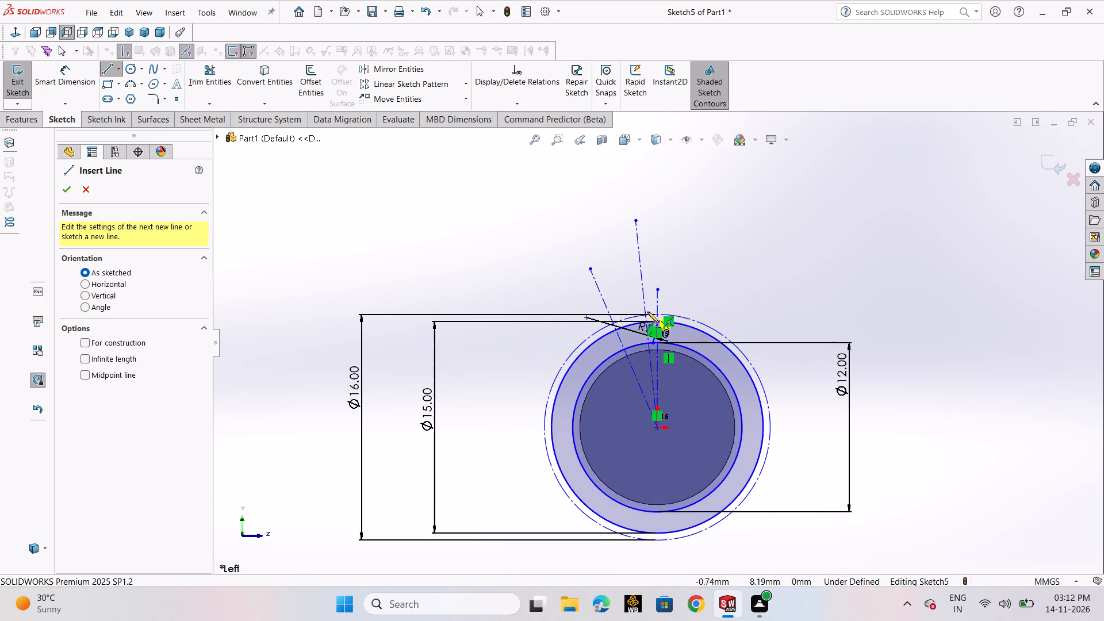
{"action": "scroll", "coordinate": [656, 343], "scroll_direction": "down", "scroll_amount": 9}
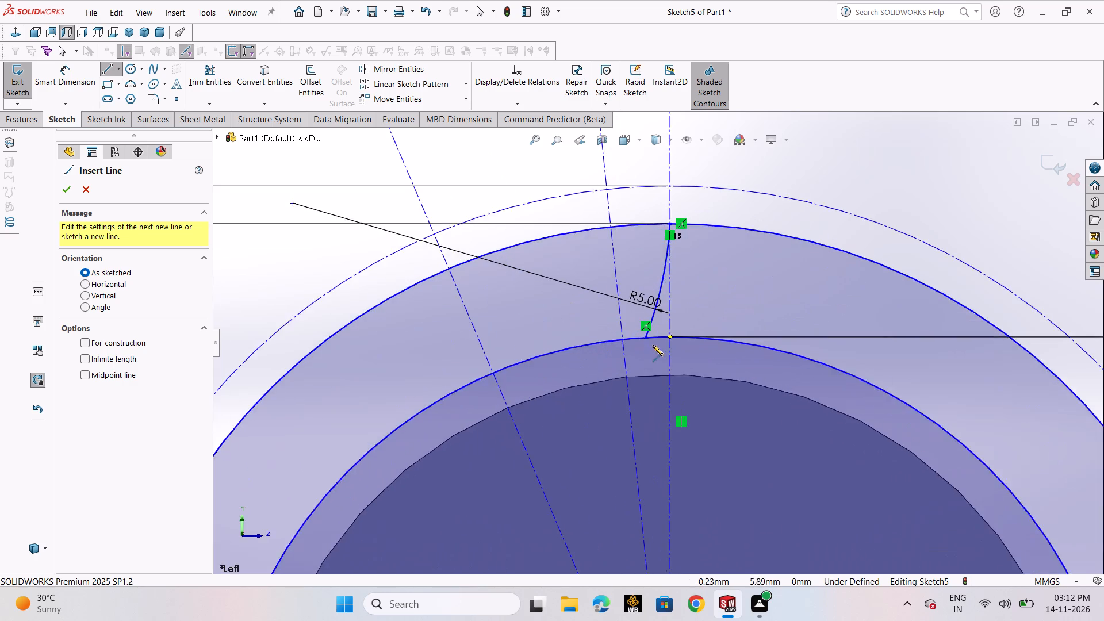
{"action": "scroll", "coordinate": [631, 336], "scroll_direction": "down", "scroll_amount": 3}
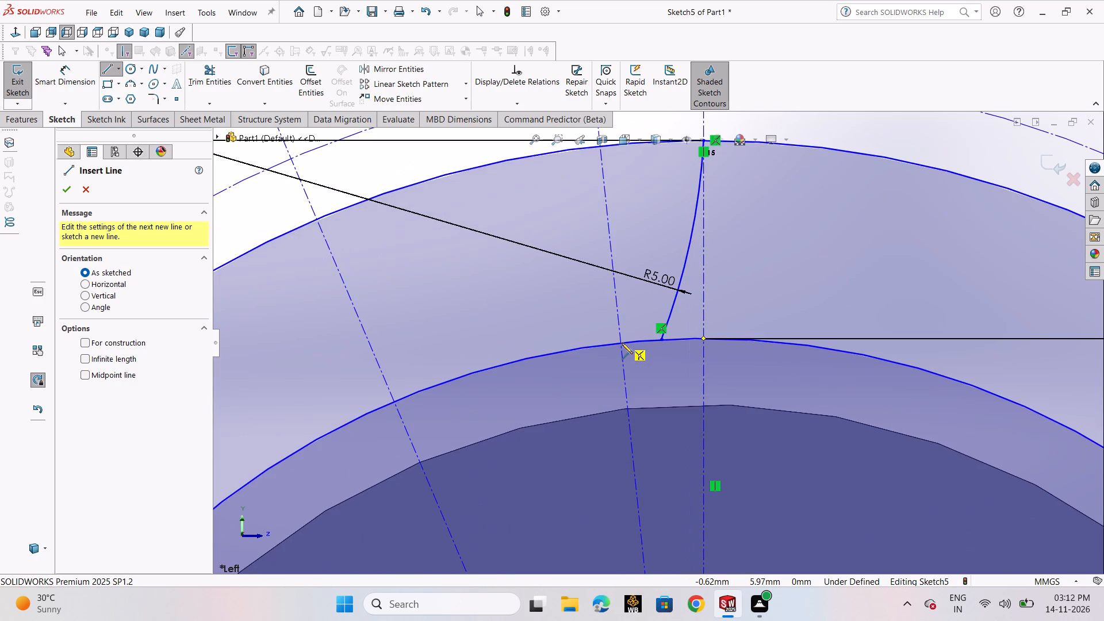
{"action": "left_click", "coordinate": [622, 343]}
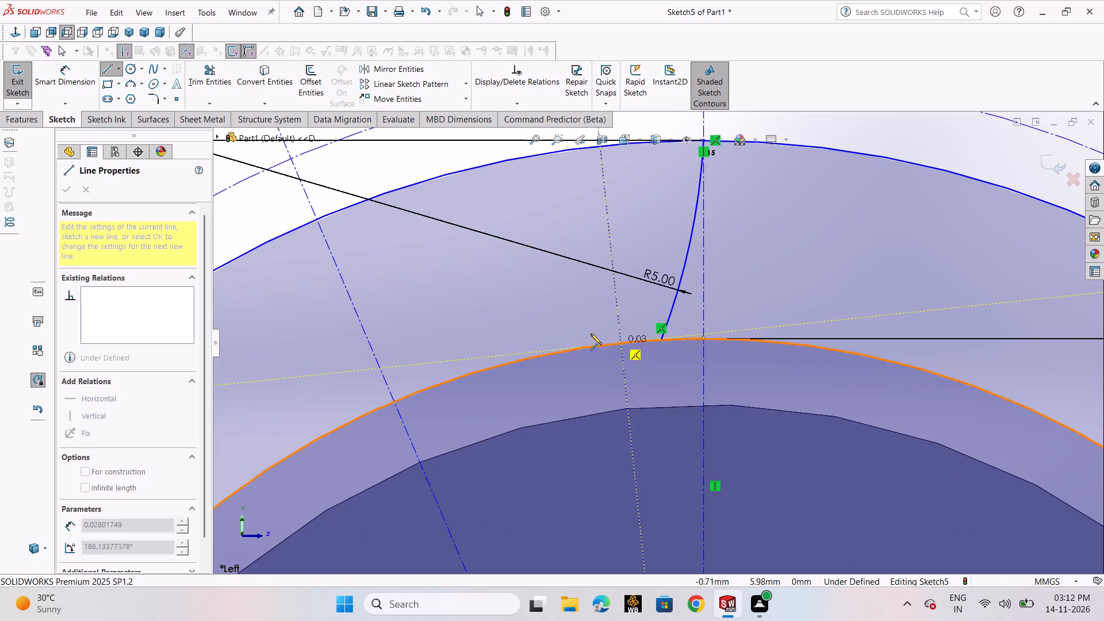
{"action": "left_click", "coordinate": [316, 219]}
{"action": "right_click", "coordinate": [316, 219]}
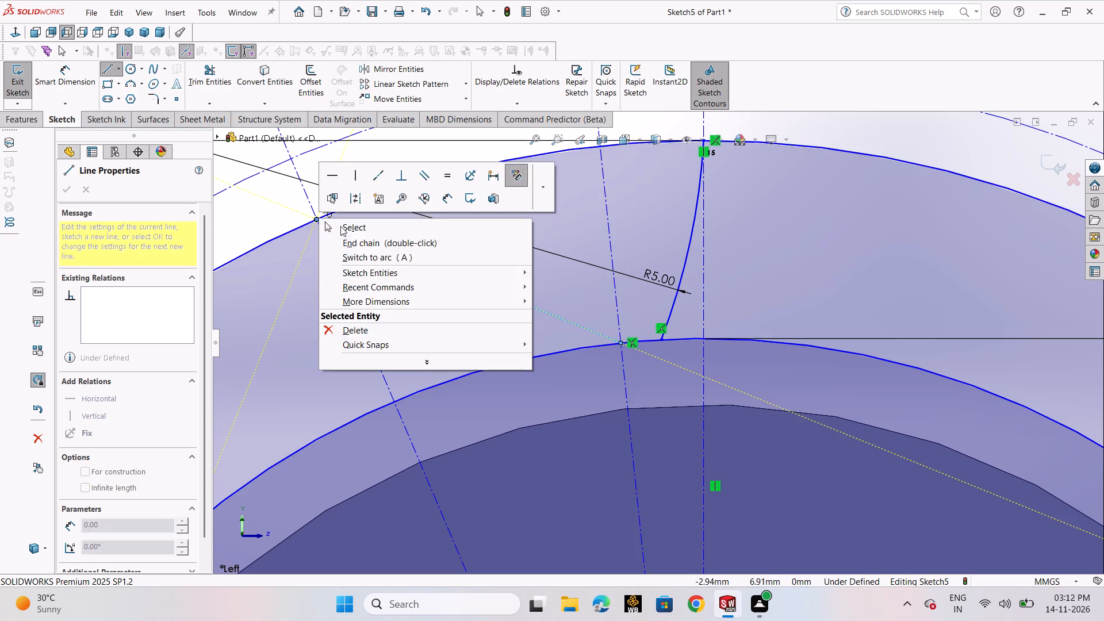
{"action": "left_click", "coordinate": [350, 228]}
Dimension the angles from the vertical construction line to the two slanted construction lines as 23° and 6°.
{"action": "scroll", "coordinate": [404, 244], "scroll_direction": "up", "scroll_amount": 5}
{"action": "scroll", "coordinate": [402, 244], "scroll_direction": "down", "scroll_amount": 1}
{"action": "scroll", "coordinate": [402, 244], "scroll_direction": "up", "scroll_amount": 4}
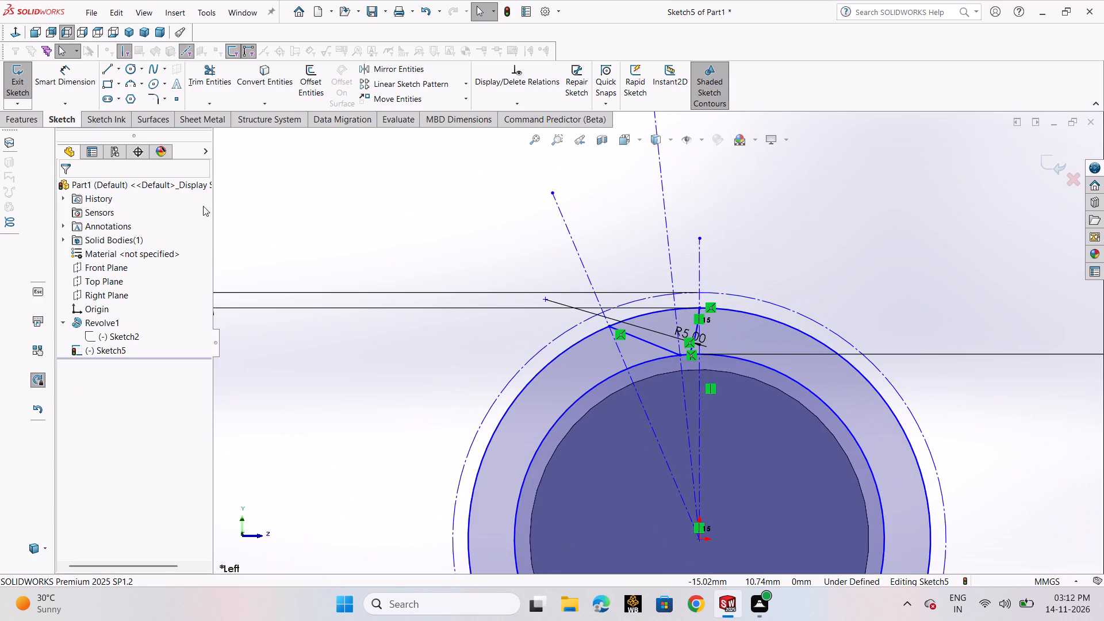
{"action": "left_click", "coordinate": [67, 79]}
{"action": "left_click", "coordinate": [570, 237]}
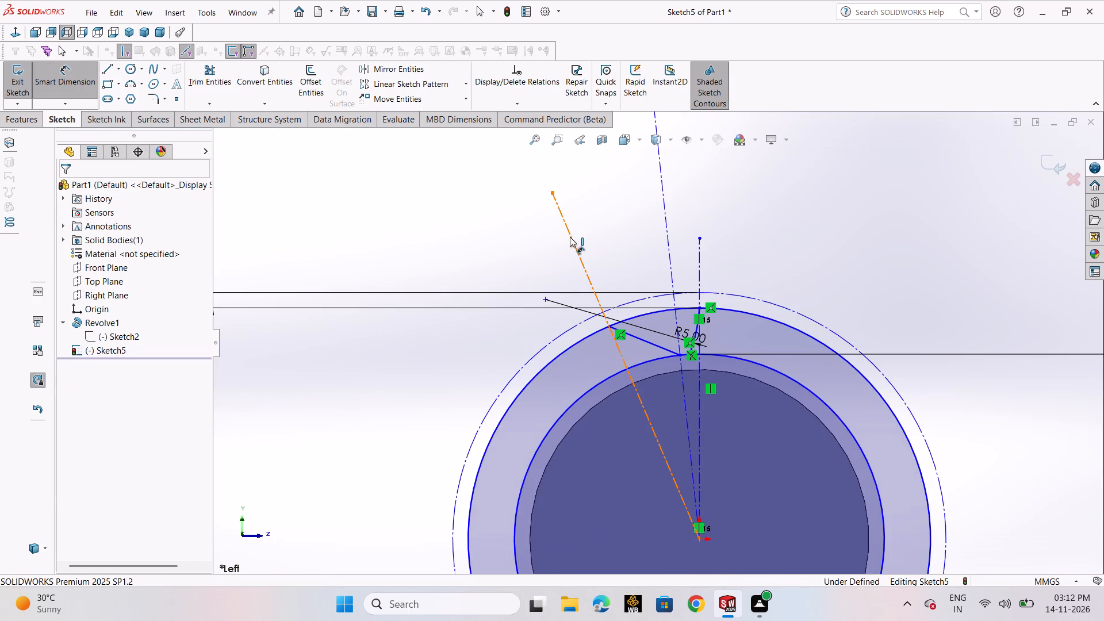
{"action": "left_click", "coordinate": [699, 256]}
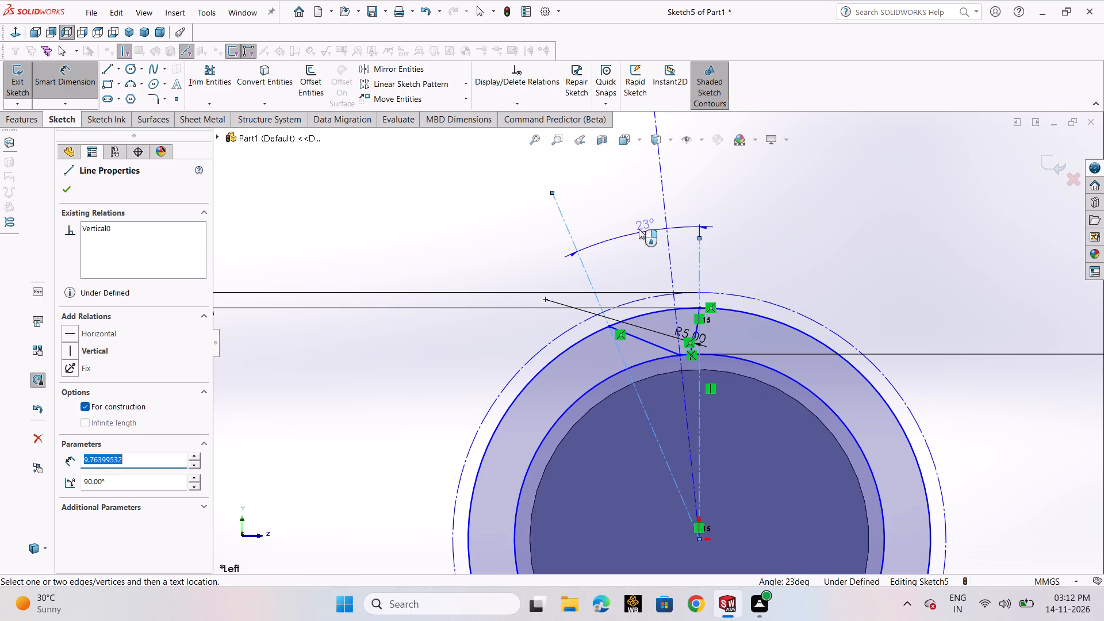
{"action": "left_click", "coordinate": [635, 227]}
{"action": "left_click", "coordinate": [586, 213]}
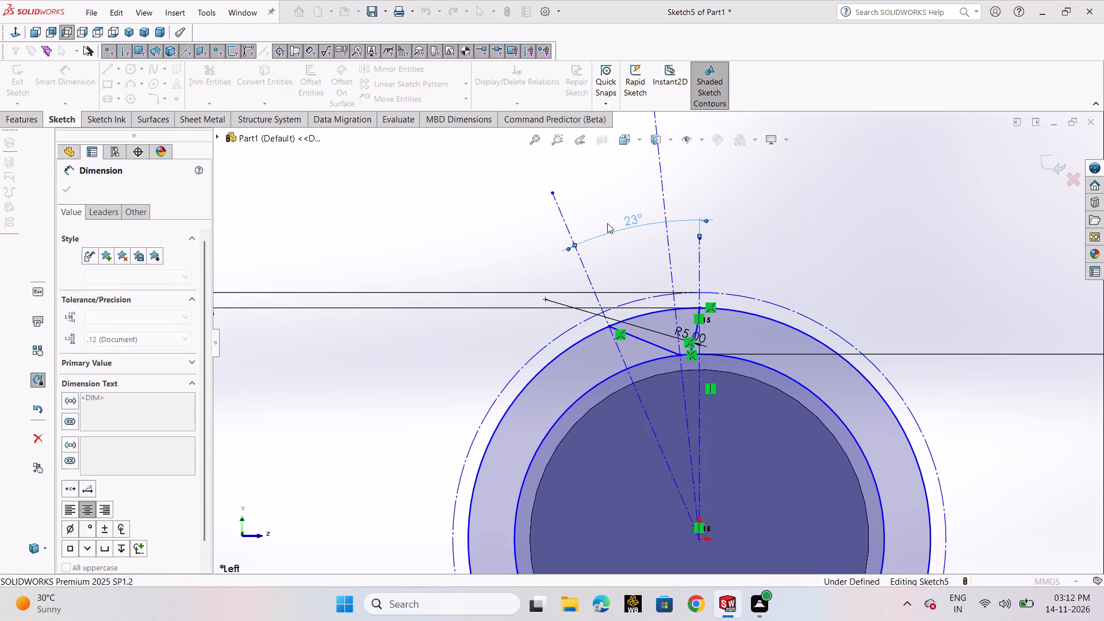
{"action": "left_click", "coordinate": [670, 250]}
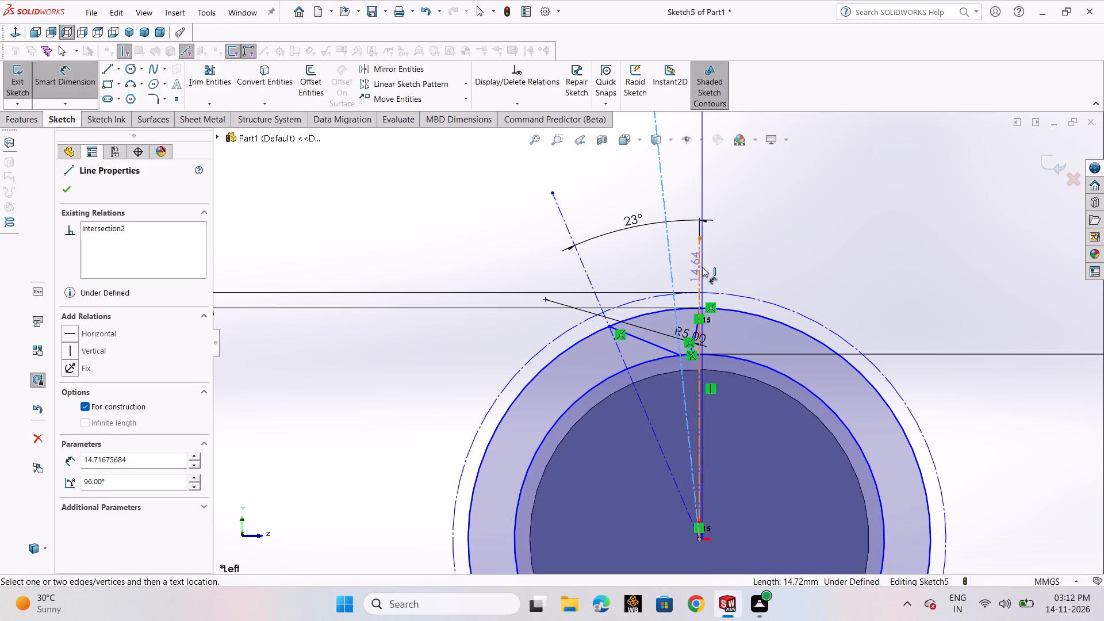
{"action": "left_click", "coordinate": [700, 263]}
{"action": "left_click", "coordinate": [691, 252]}
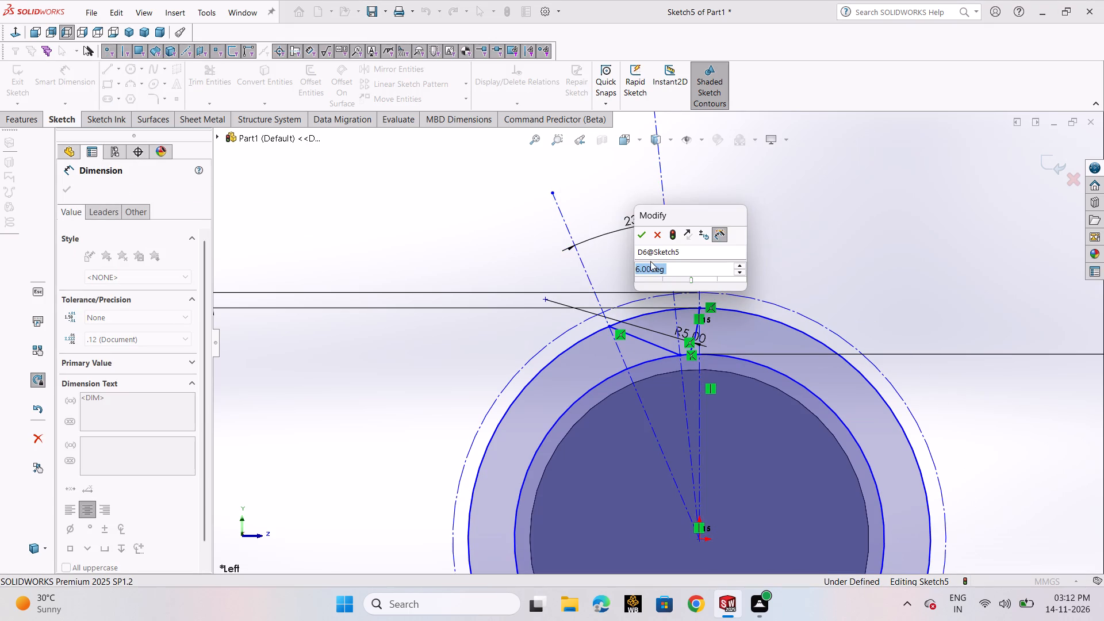
{"action": "left_click", "coordinate": [643, 238]}
{"action": "left_click", "coordinate": [802, 259]}
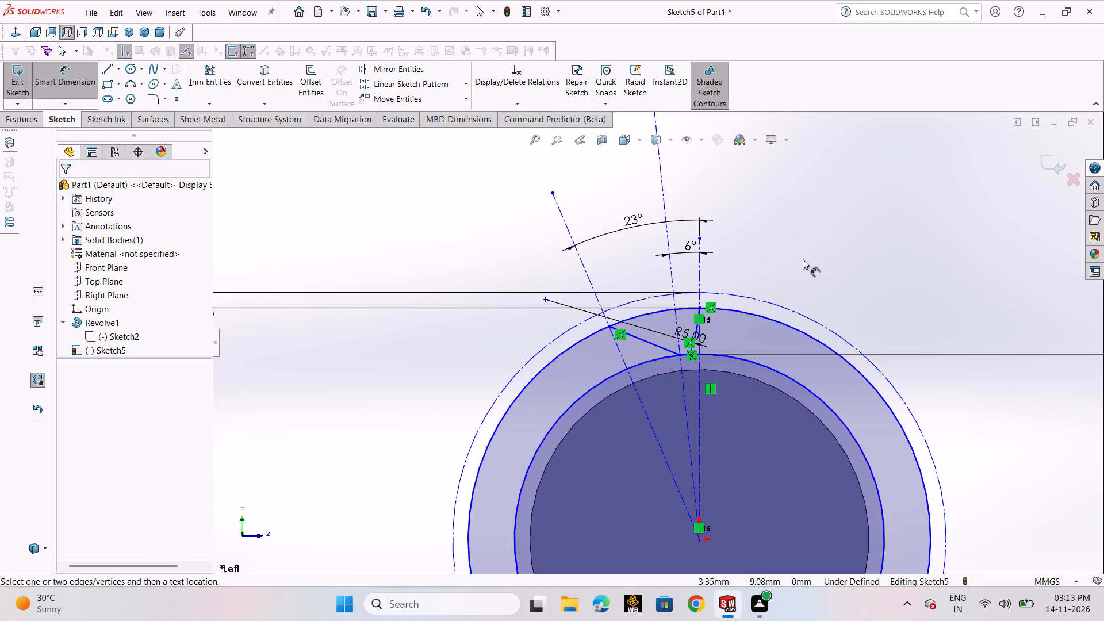
Power-trim the 12, 15 and 16 mm circles and leftover 12 mm arc pieces, keeping the closed tooth profile and the 16 mm construction arc above it.
{"action": "scroll", "coordinate": [697, 324], "scroll_direction": "down", "scroll_amount": 4}
{"action": "left_click", "coordinate": [210, 87]}
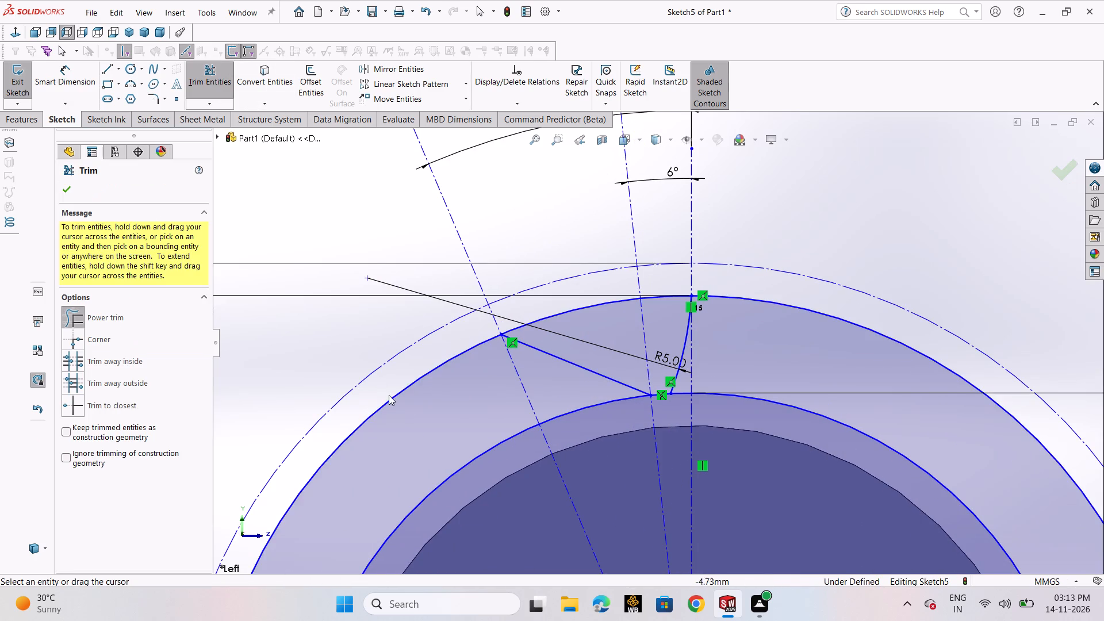
{"action": "left_click_drag", "start_coordinate": [406, 349], "coordinate": [463, 439]}
{"action": "scroll", "coordinate": [585, 478], "scroll_direction": "up", "scroll_amount": 3}
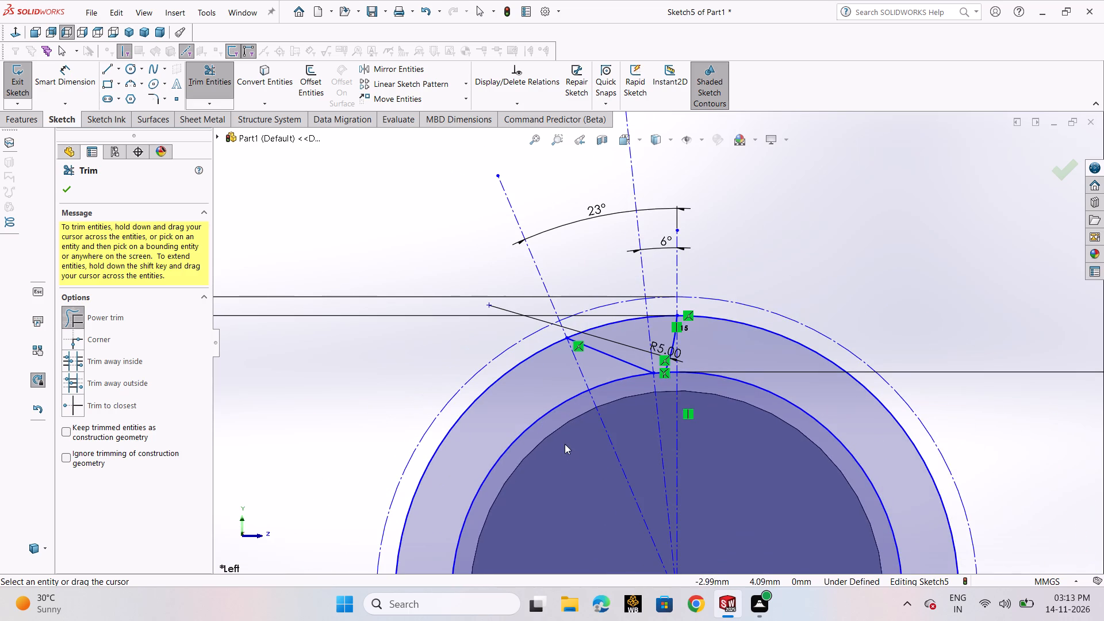
{"action": "left_click_drag", "start_coordinate": [562, 442], "coordinate": [495, 342]}
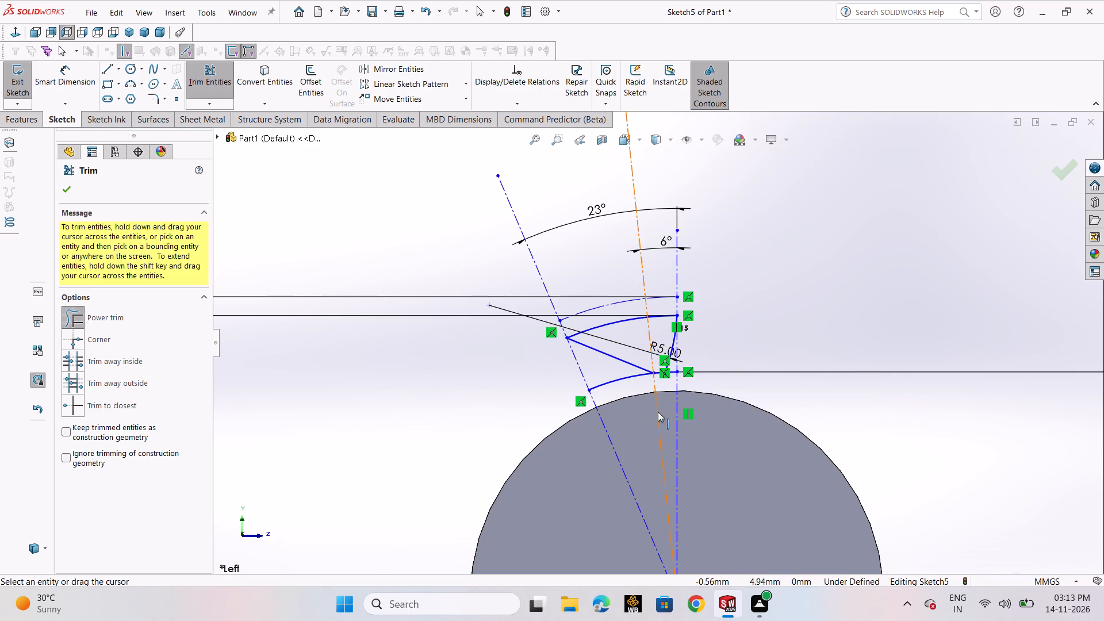
{"action": "left_click_drag", "start_coordinate": [615, 392], "coordinate": [607, 378]}
{"action": "scroll", "coordinate": [669, 310], "scroll_direction": "down", "scroll_amount": 5}
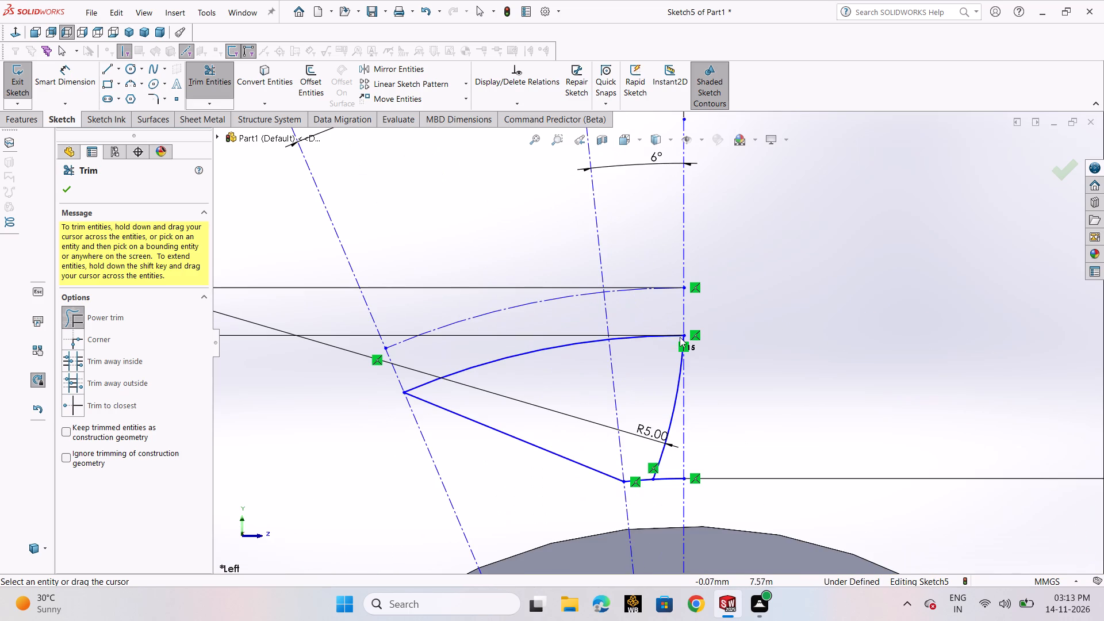
{"action": "left_click_drag", "start_coordinate": [672, 470], "coordinate": [673, 496]}
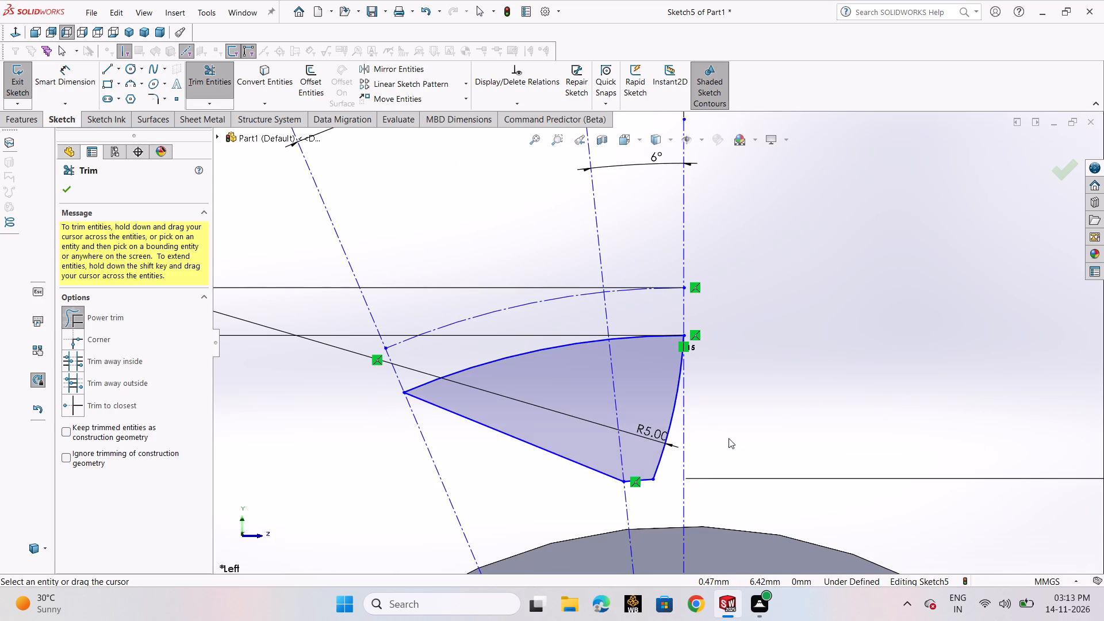
{"action": "scroll", "coordinate": [729, 438], "scroll_direction": "up", "scroll_amount": 6}
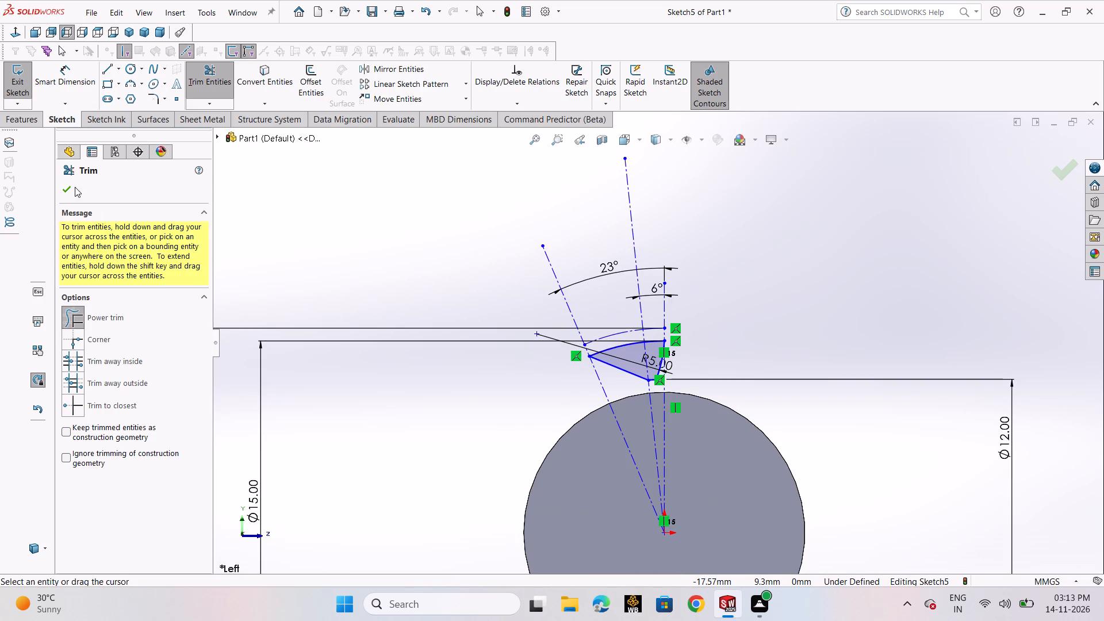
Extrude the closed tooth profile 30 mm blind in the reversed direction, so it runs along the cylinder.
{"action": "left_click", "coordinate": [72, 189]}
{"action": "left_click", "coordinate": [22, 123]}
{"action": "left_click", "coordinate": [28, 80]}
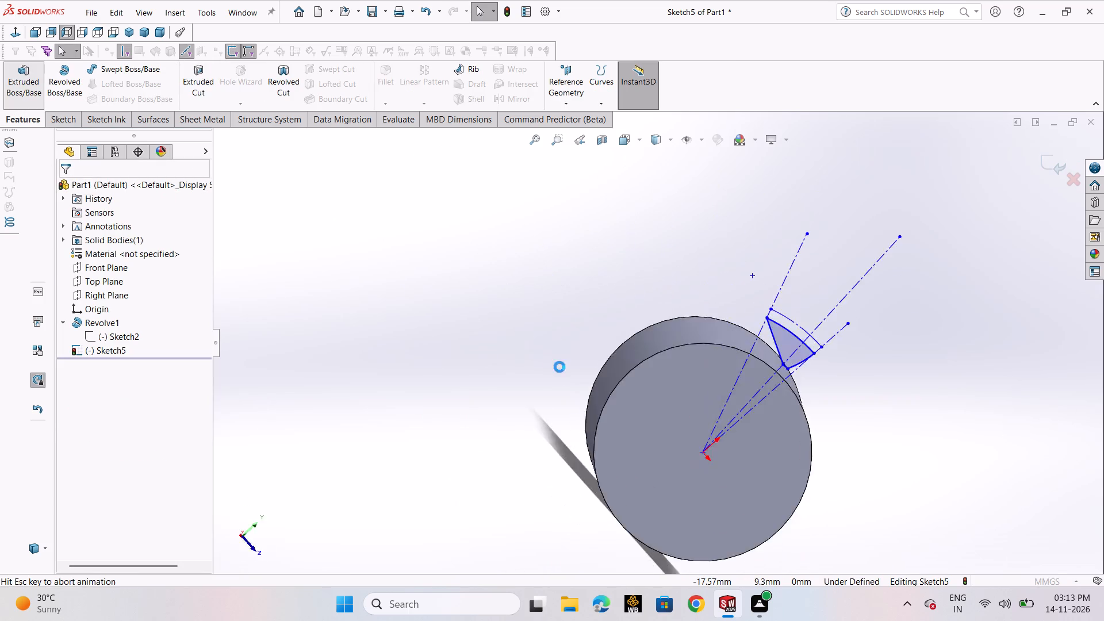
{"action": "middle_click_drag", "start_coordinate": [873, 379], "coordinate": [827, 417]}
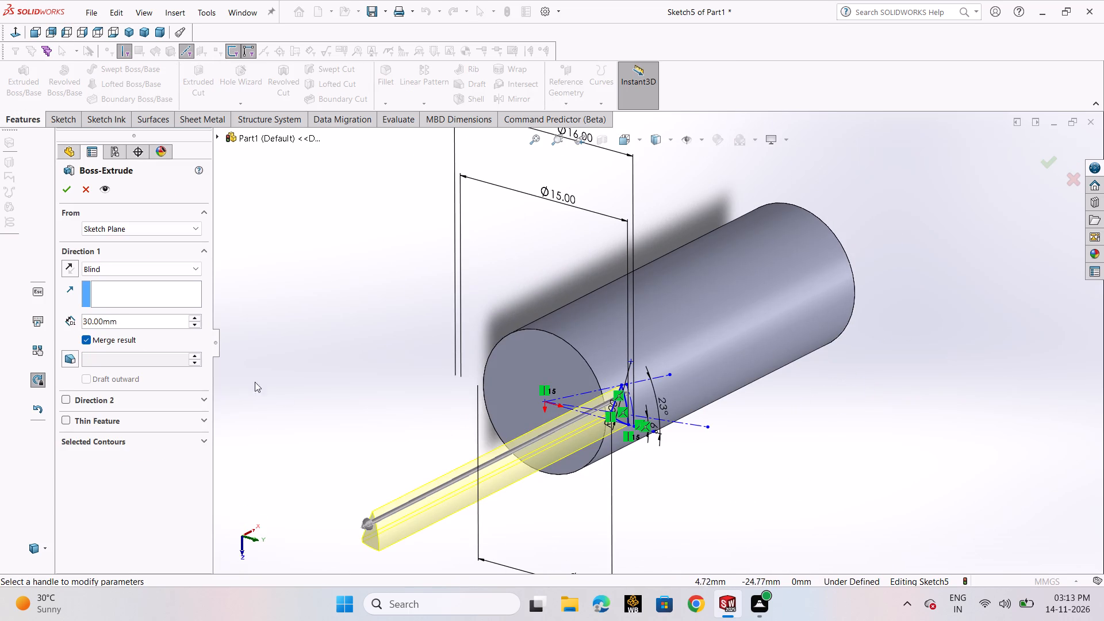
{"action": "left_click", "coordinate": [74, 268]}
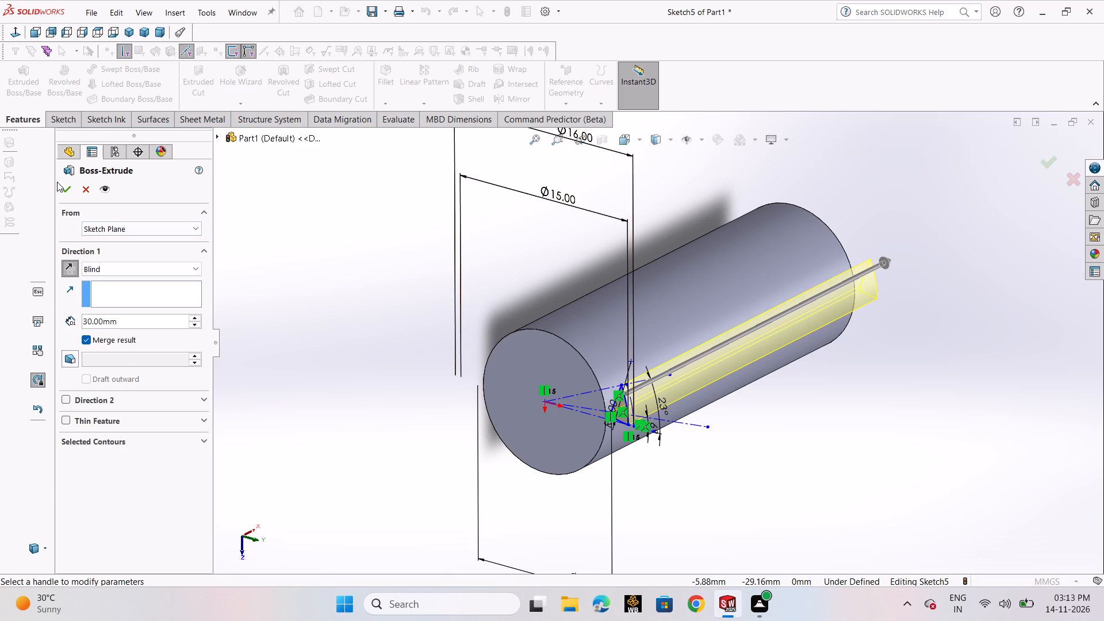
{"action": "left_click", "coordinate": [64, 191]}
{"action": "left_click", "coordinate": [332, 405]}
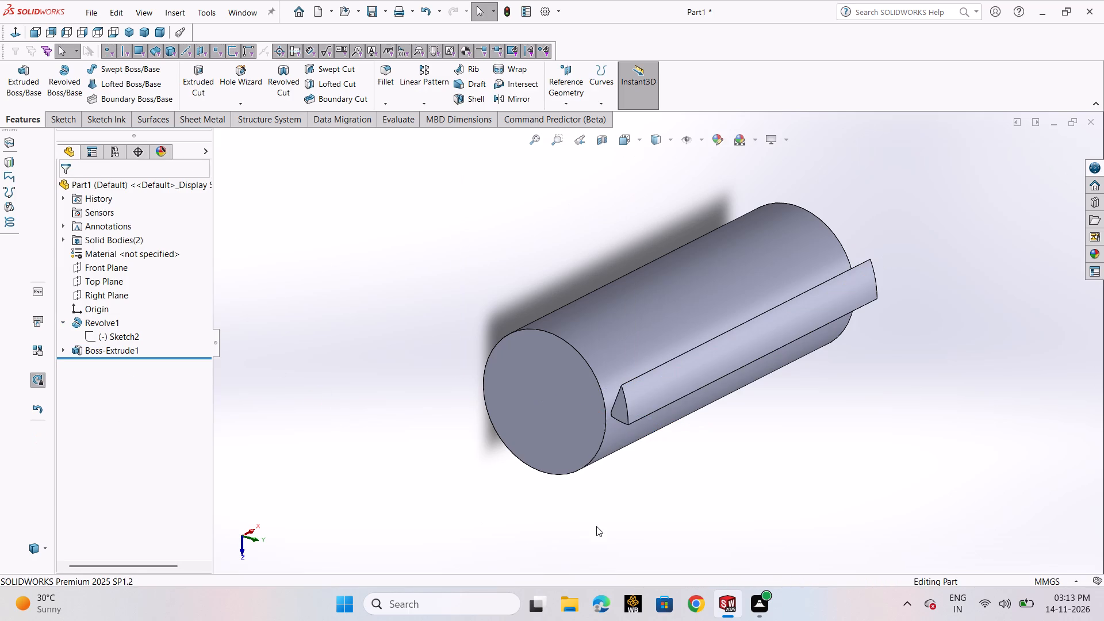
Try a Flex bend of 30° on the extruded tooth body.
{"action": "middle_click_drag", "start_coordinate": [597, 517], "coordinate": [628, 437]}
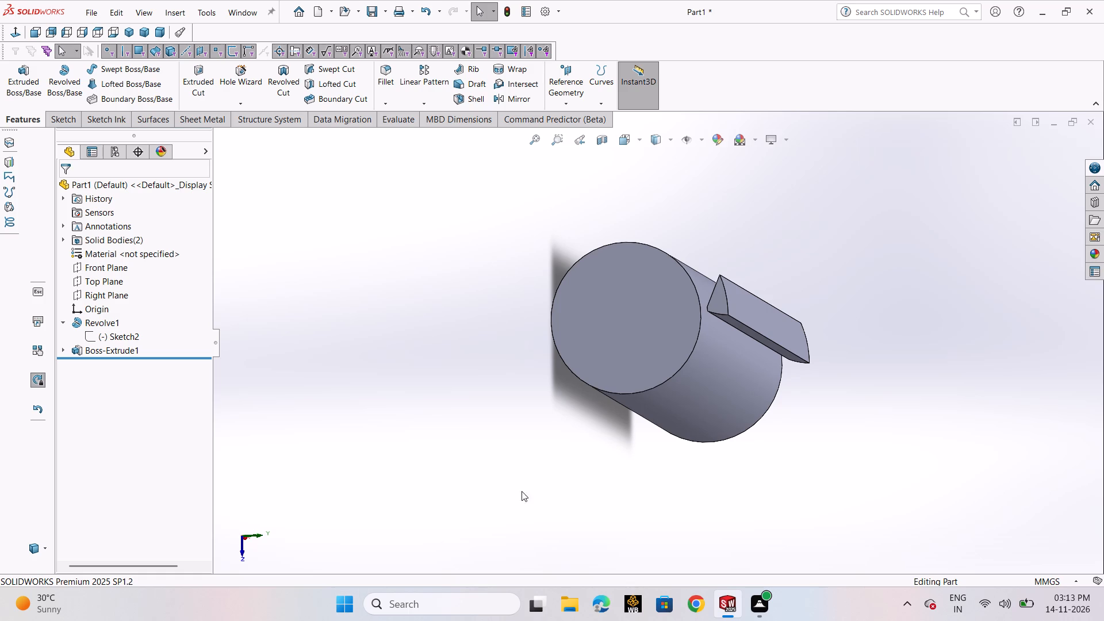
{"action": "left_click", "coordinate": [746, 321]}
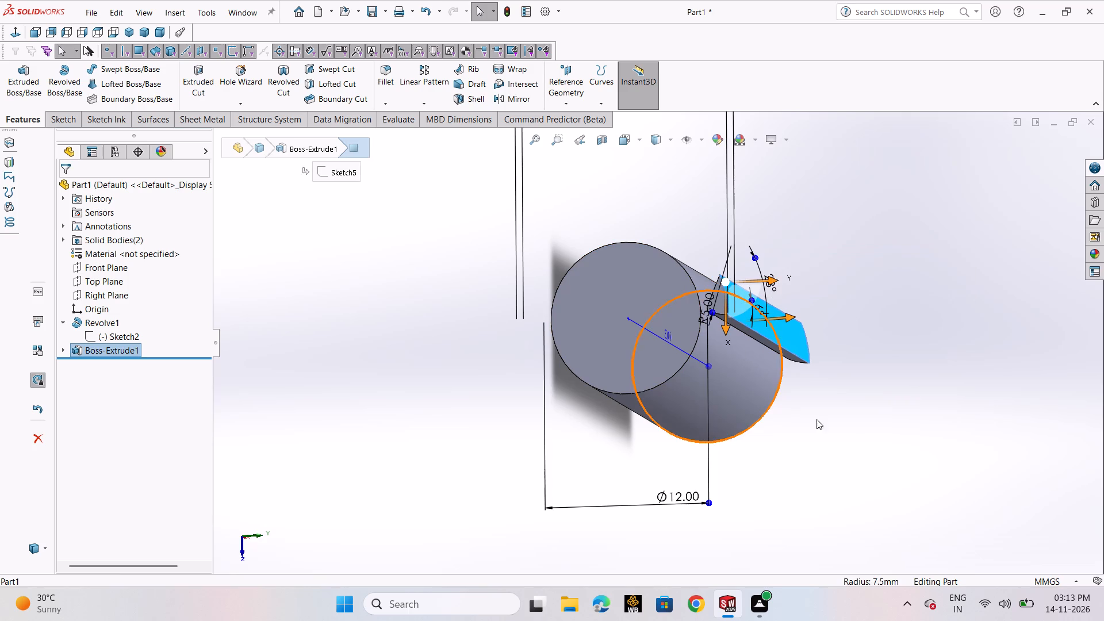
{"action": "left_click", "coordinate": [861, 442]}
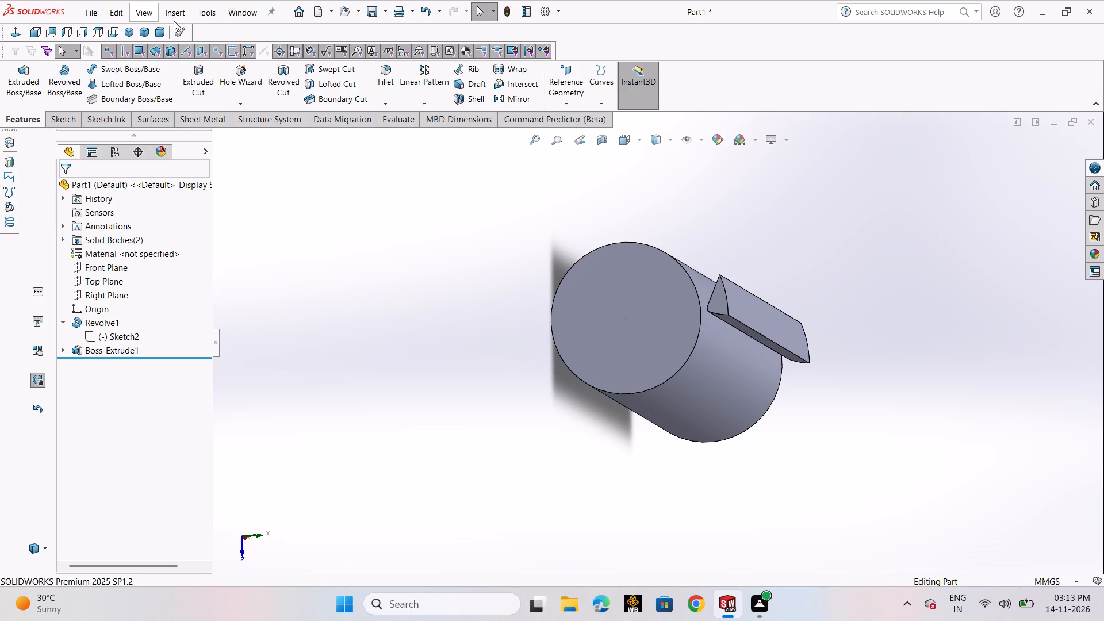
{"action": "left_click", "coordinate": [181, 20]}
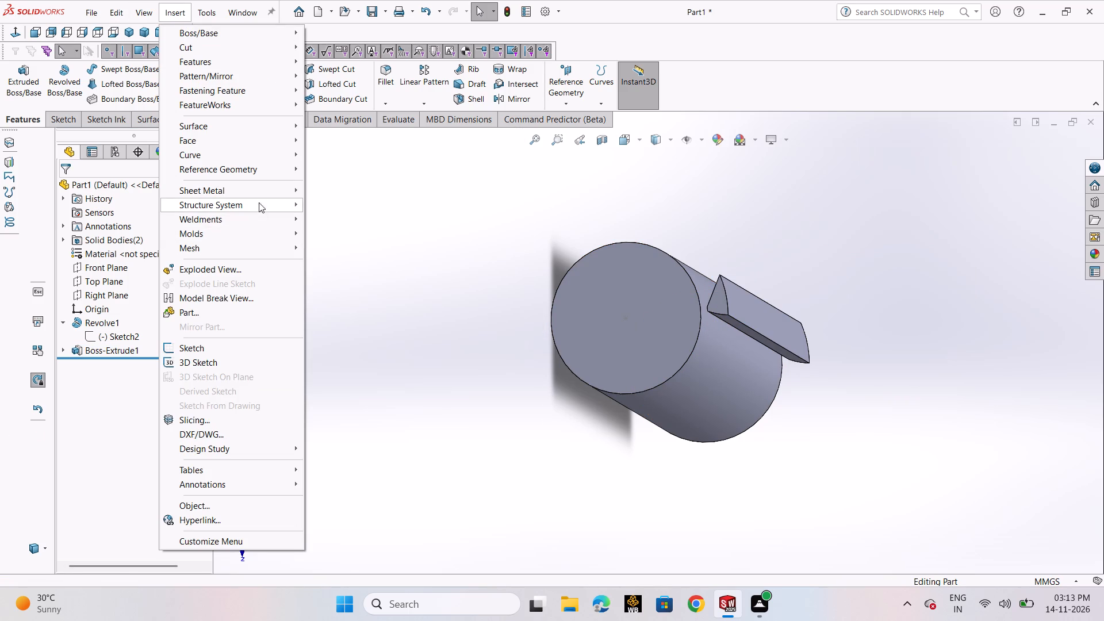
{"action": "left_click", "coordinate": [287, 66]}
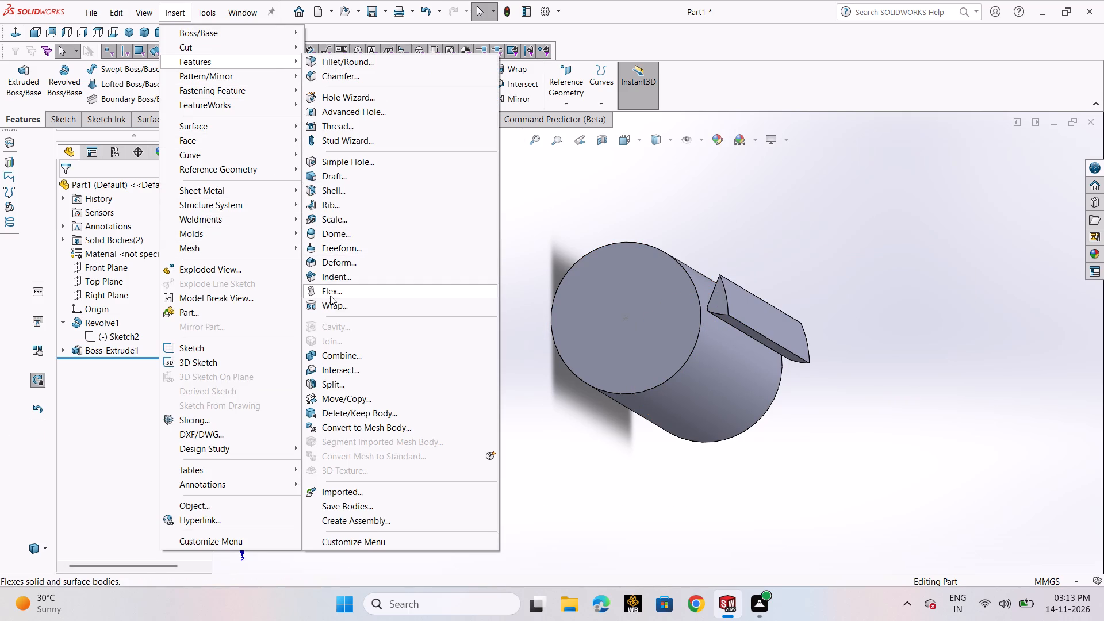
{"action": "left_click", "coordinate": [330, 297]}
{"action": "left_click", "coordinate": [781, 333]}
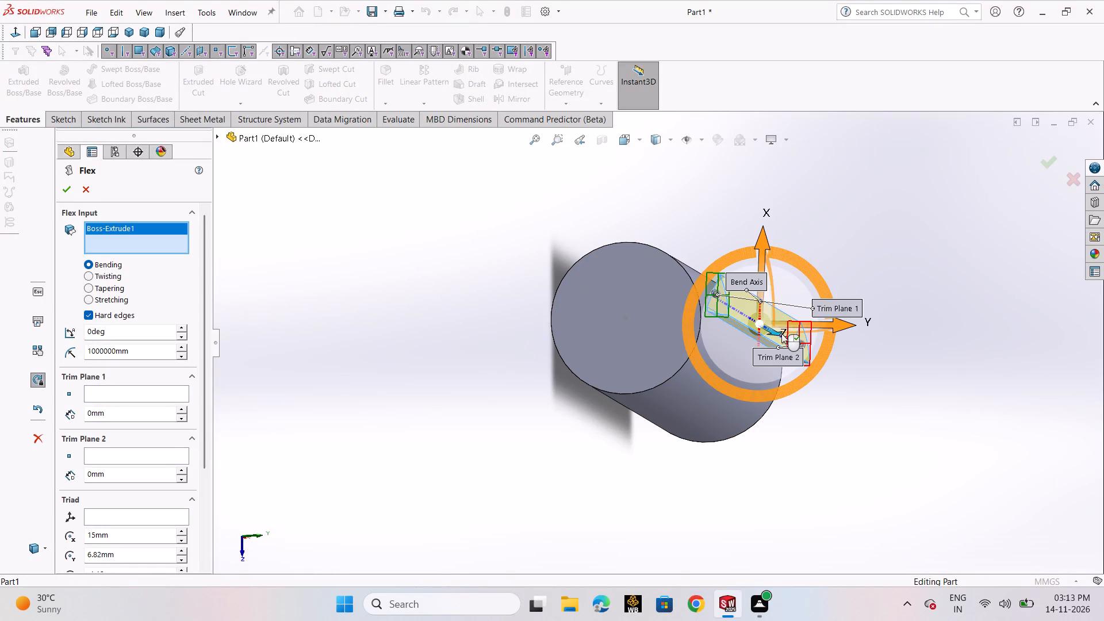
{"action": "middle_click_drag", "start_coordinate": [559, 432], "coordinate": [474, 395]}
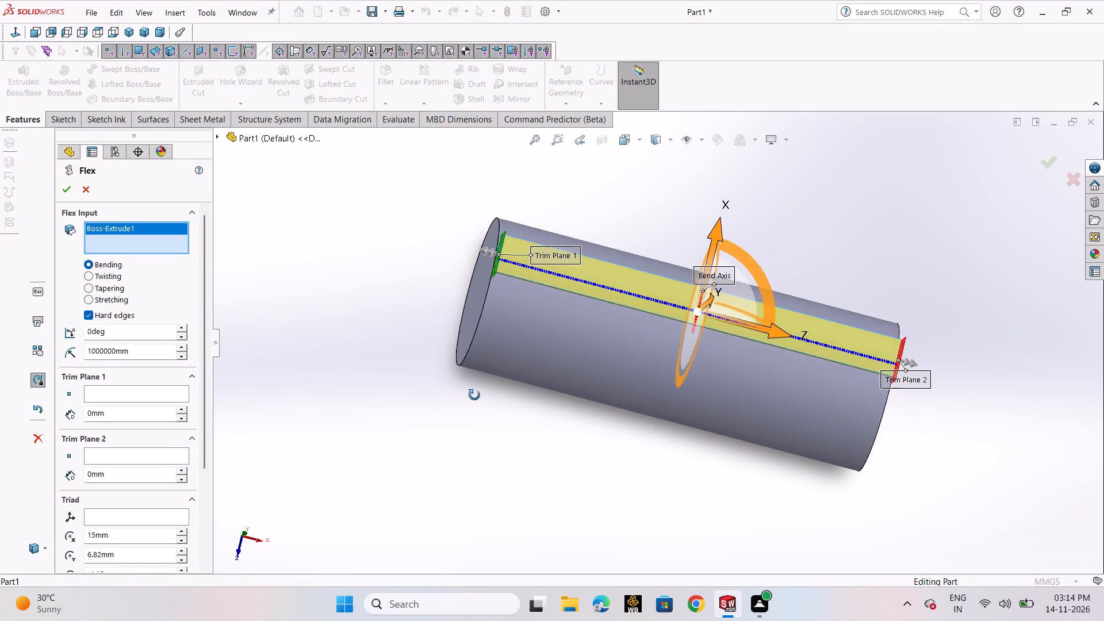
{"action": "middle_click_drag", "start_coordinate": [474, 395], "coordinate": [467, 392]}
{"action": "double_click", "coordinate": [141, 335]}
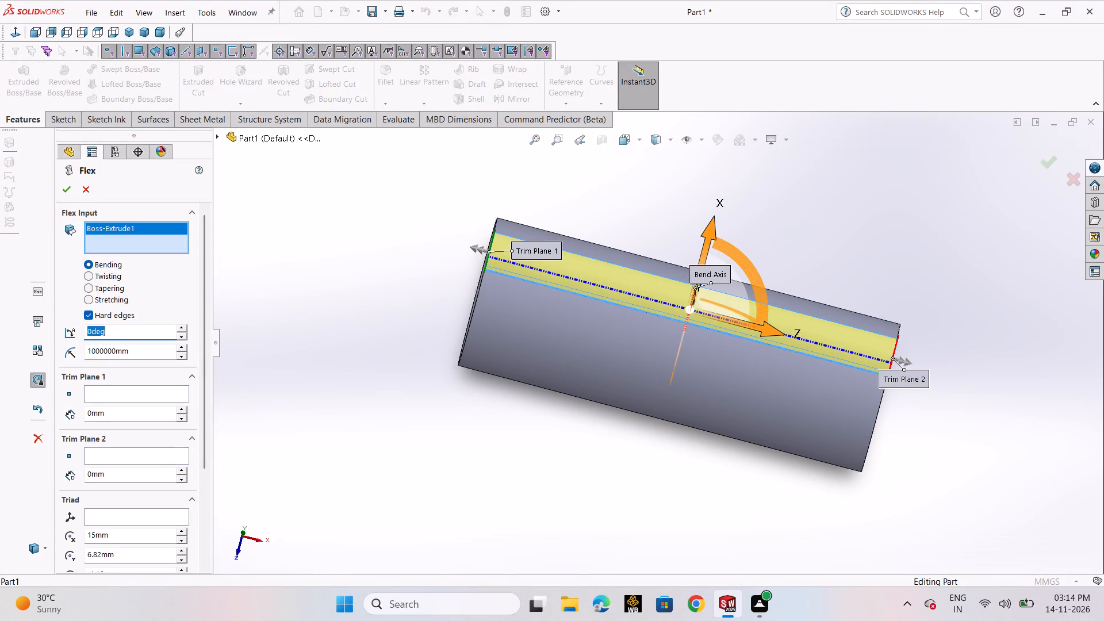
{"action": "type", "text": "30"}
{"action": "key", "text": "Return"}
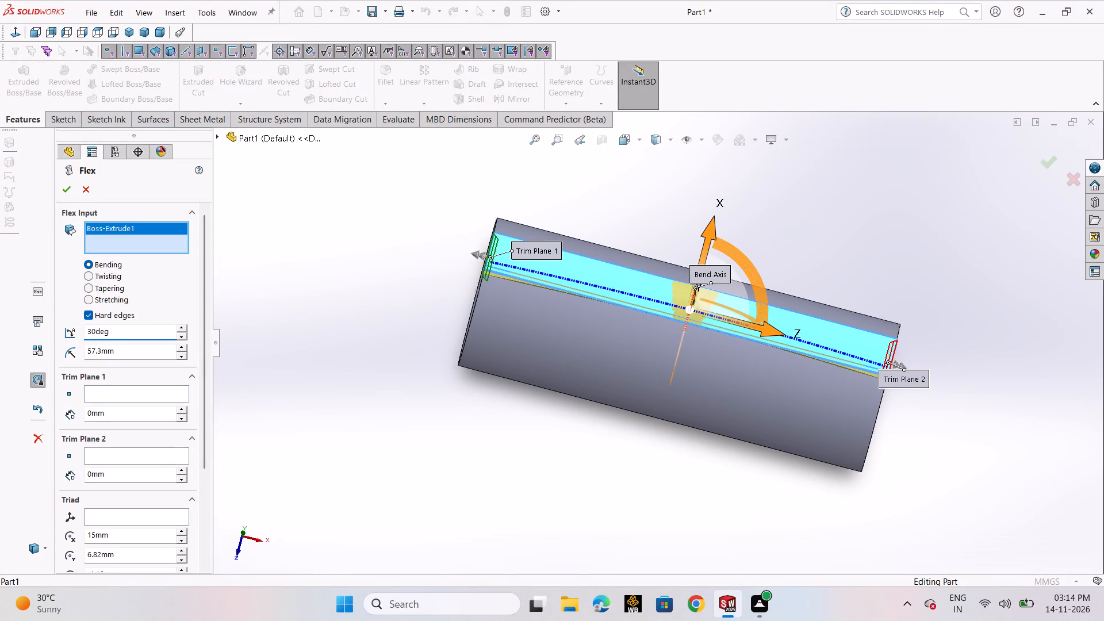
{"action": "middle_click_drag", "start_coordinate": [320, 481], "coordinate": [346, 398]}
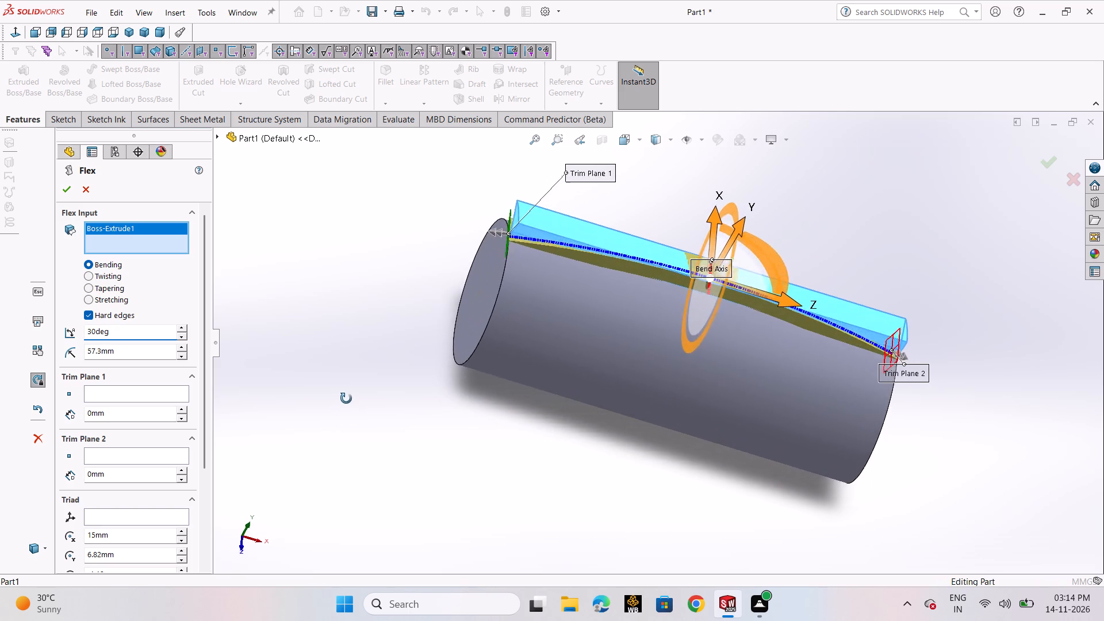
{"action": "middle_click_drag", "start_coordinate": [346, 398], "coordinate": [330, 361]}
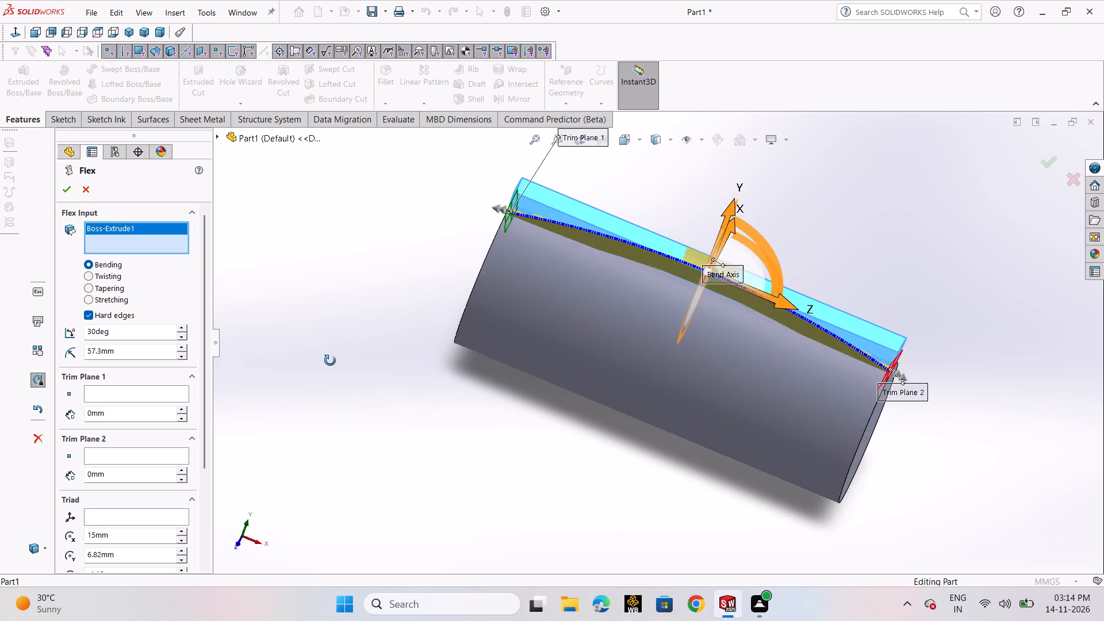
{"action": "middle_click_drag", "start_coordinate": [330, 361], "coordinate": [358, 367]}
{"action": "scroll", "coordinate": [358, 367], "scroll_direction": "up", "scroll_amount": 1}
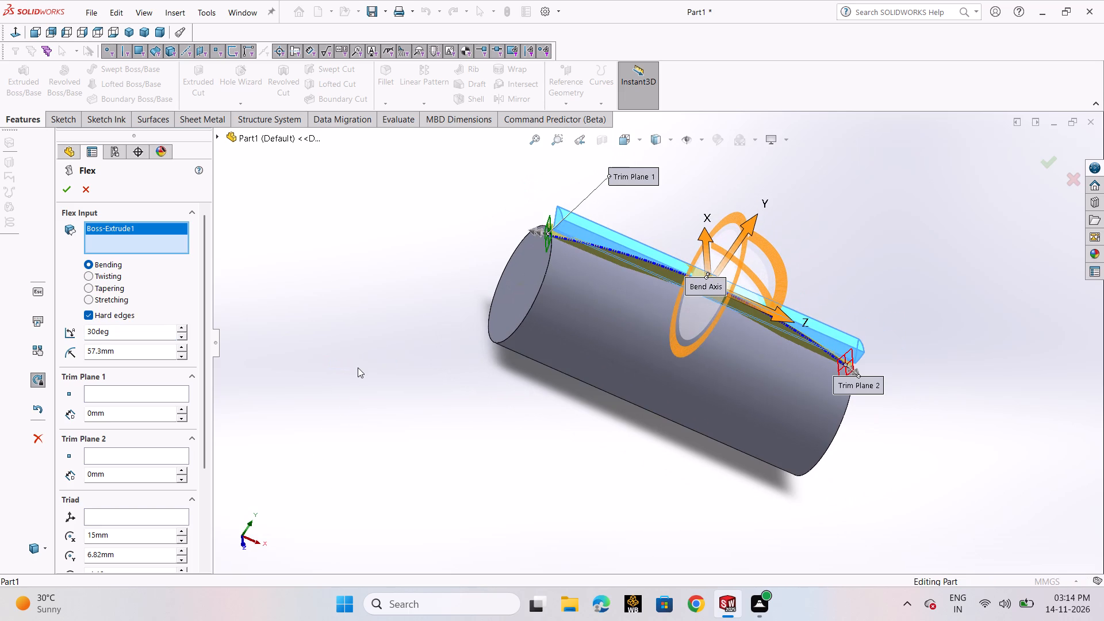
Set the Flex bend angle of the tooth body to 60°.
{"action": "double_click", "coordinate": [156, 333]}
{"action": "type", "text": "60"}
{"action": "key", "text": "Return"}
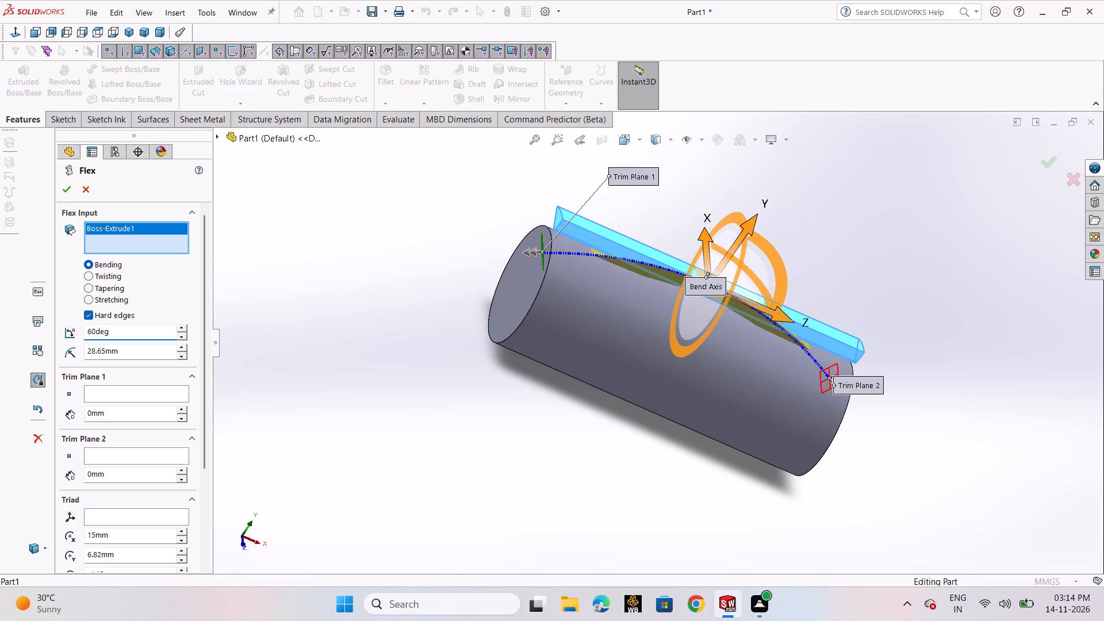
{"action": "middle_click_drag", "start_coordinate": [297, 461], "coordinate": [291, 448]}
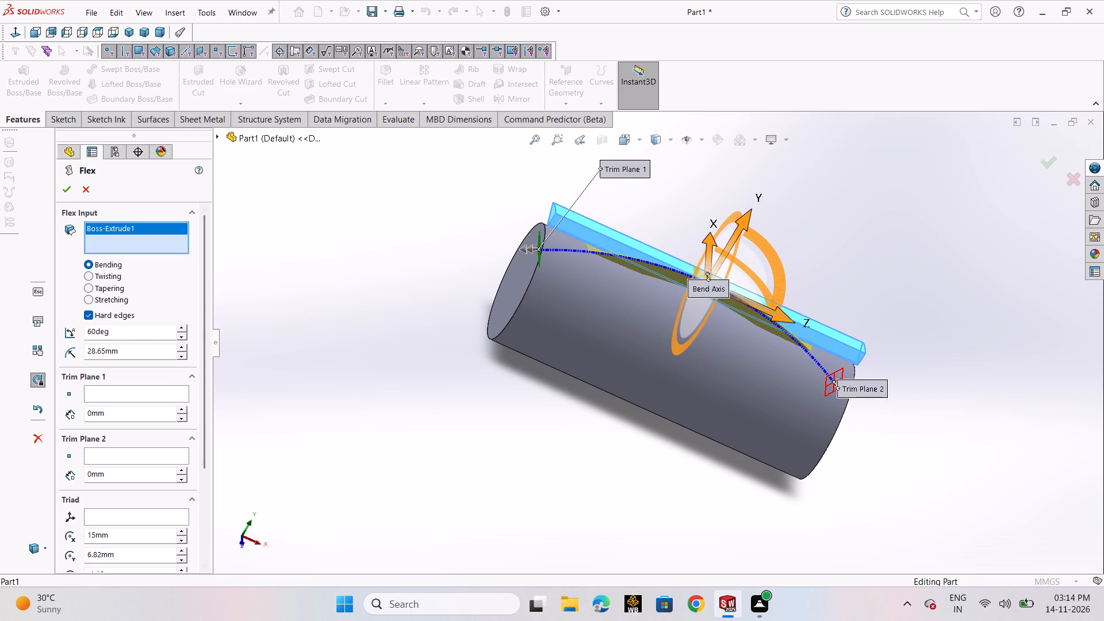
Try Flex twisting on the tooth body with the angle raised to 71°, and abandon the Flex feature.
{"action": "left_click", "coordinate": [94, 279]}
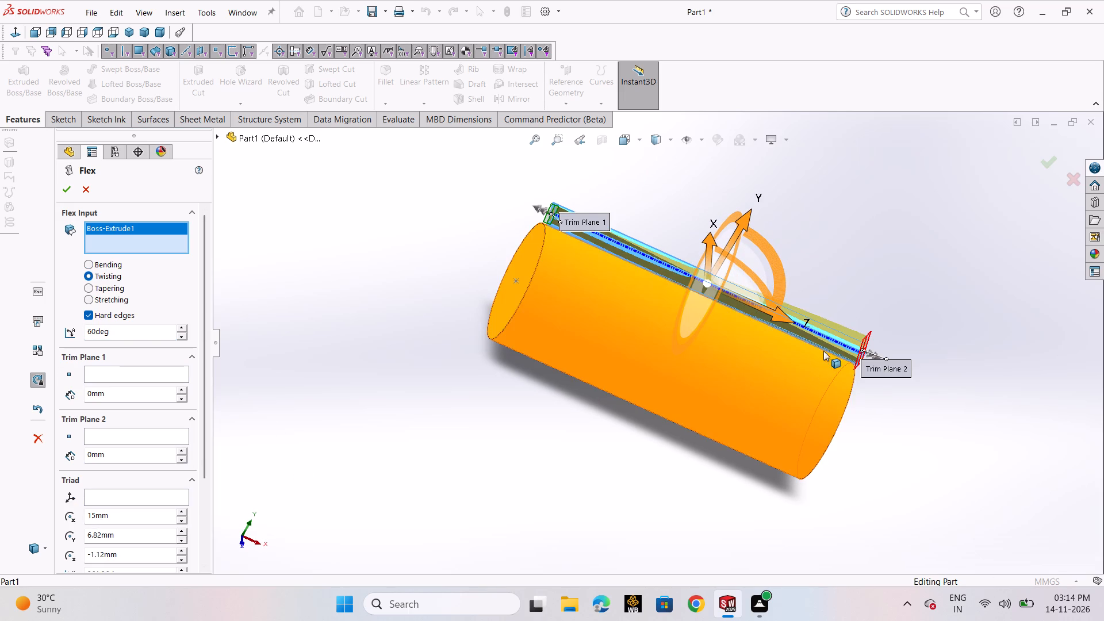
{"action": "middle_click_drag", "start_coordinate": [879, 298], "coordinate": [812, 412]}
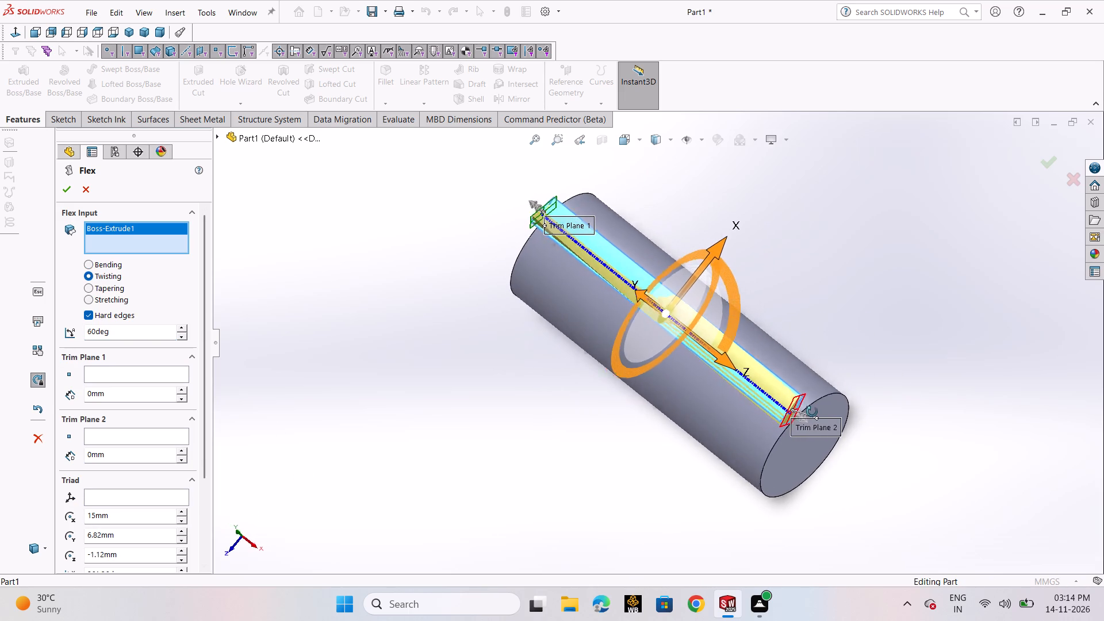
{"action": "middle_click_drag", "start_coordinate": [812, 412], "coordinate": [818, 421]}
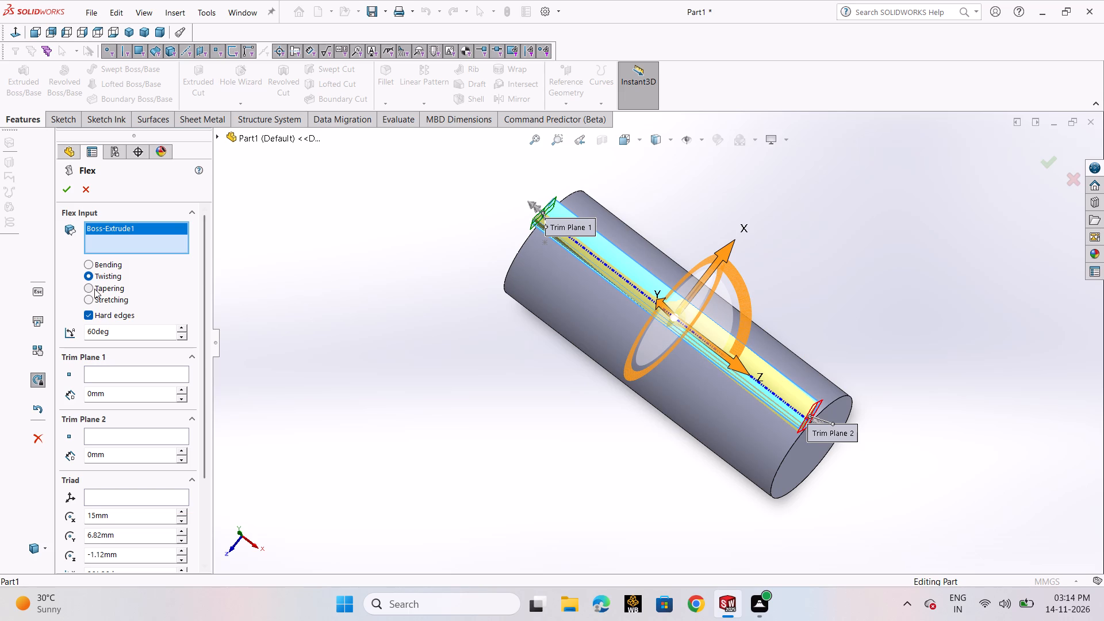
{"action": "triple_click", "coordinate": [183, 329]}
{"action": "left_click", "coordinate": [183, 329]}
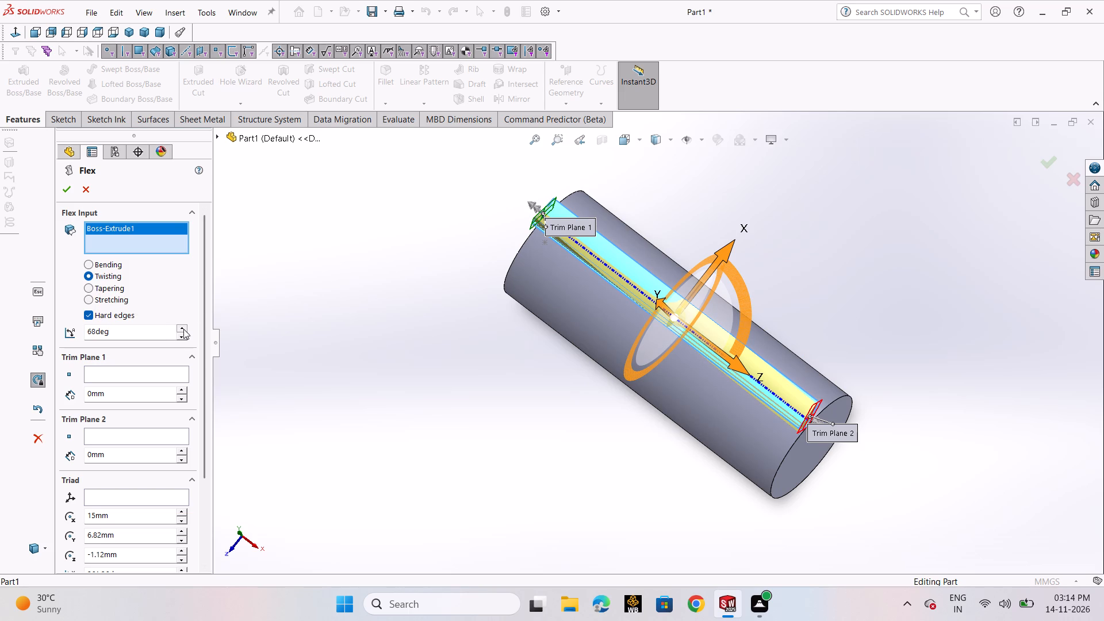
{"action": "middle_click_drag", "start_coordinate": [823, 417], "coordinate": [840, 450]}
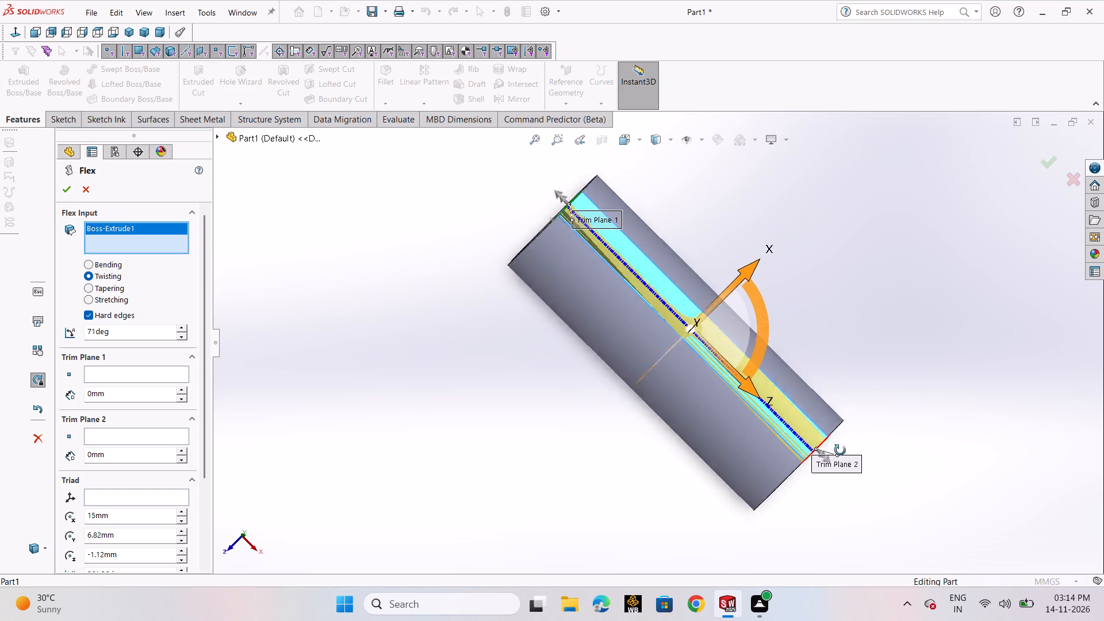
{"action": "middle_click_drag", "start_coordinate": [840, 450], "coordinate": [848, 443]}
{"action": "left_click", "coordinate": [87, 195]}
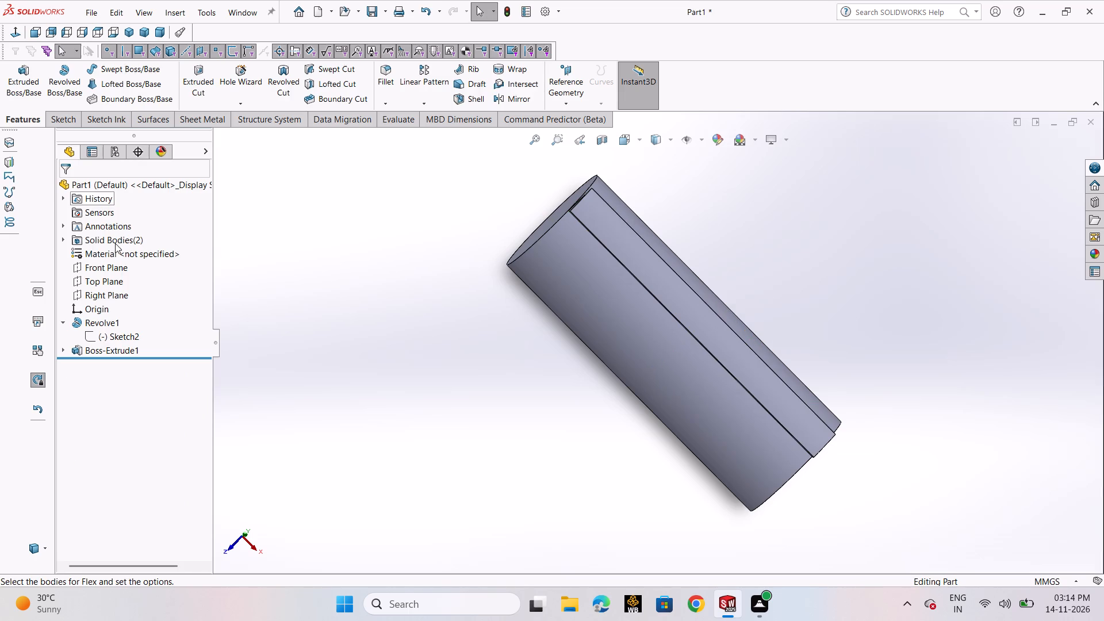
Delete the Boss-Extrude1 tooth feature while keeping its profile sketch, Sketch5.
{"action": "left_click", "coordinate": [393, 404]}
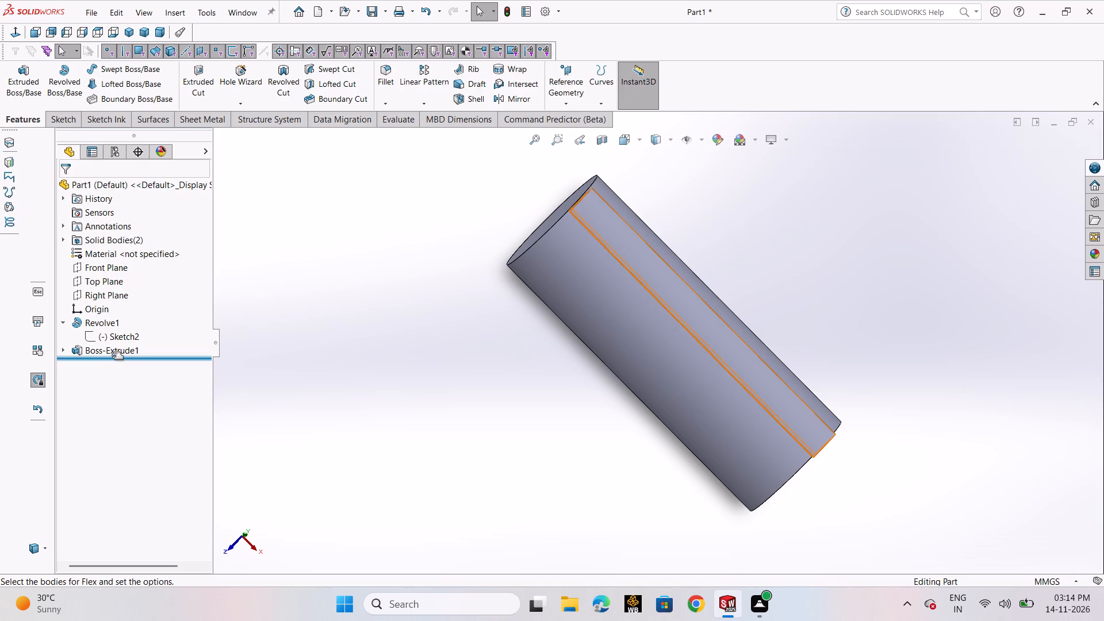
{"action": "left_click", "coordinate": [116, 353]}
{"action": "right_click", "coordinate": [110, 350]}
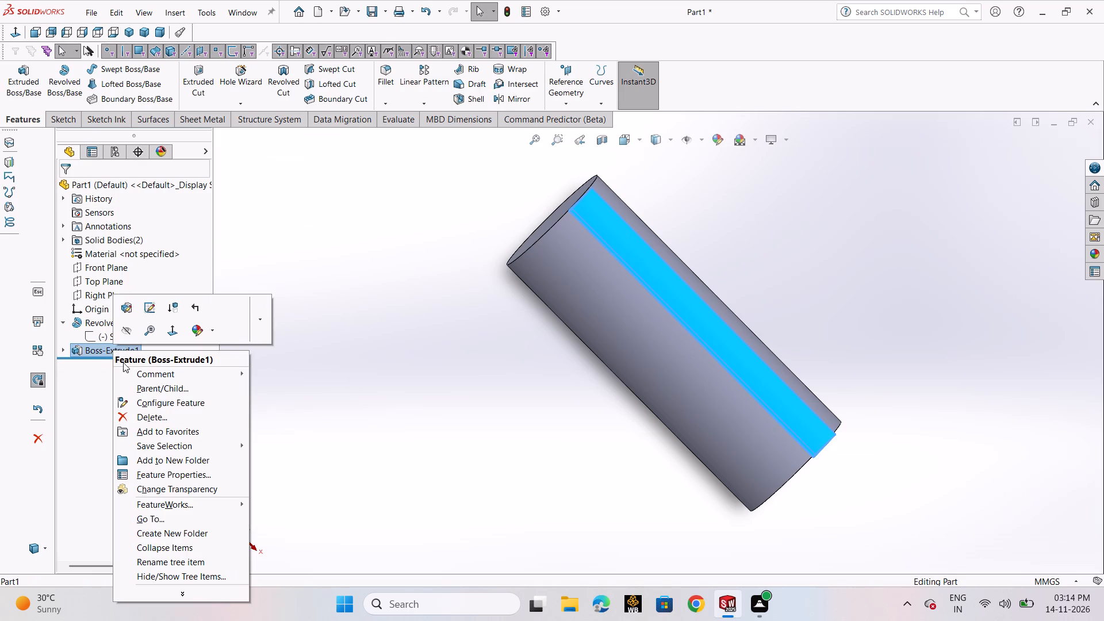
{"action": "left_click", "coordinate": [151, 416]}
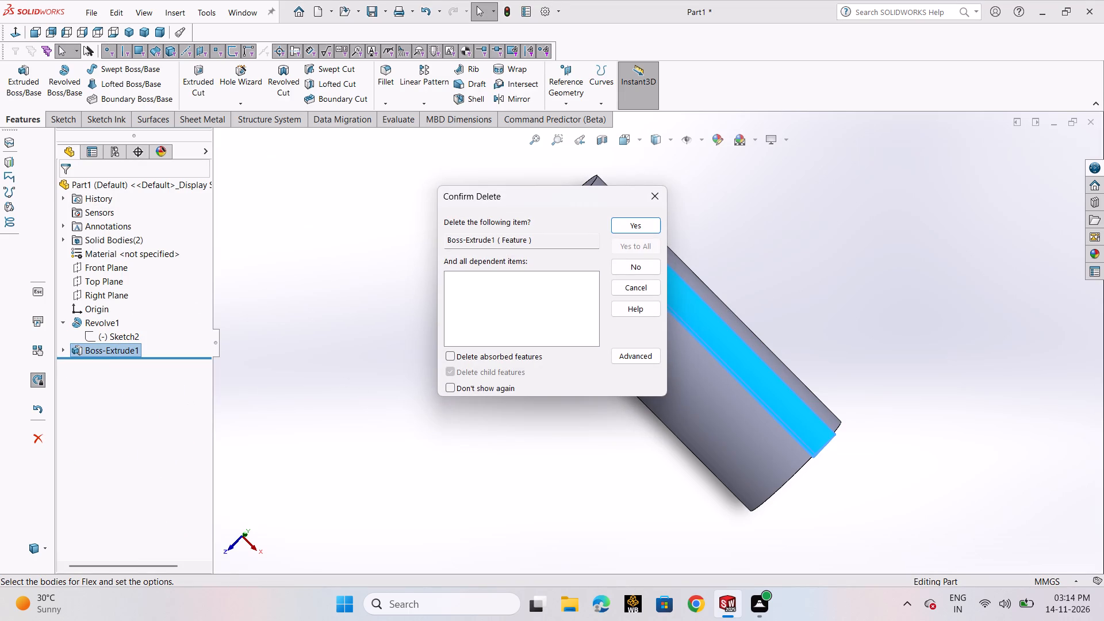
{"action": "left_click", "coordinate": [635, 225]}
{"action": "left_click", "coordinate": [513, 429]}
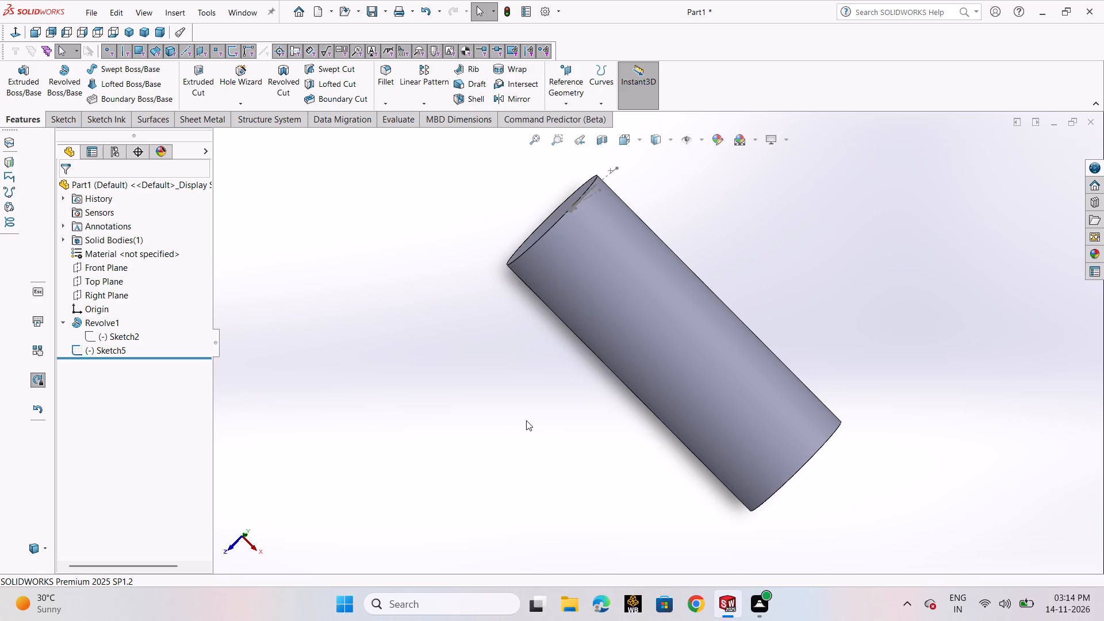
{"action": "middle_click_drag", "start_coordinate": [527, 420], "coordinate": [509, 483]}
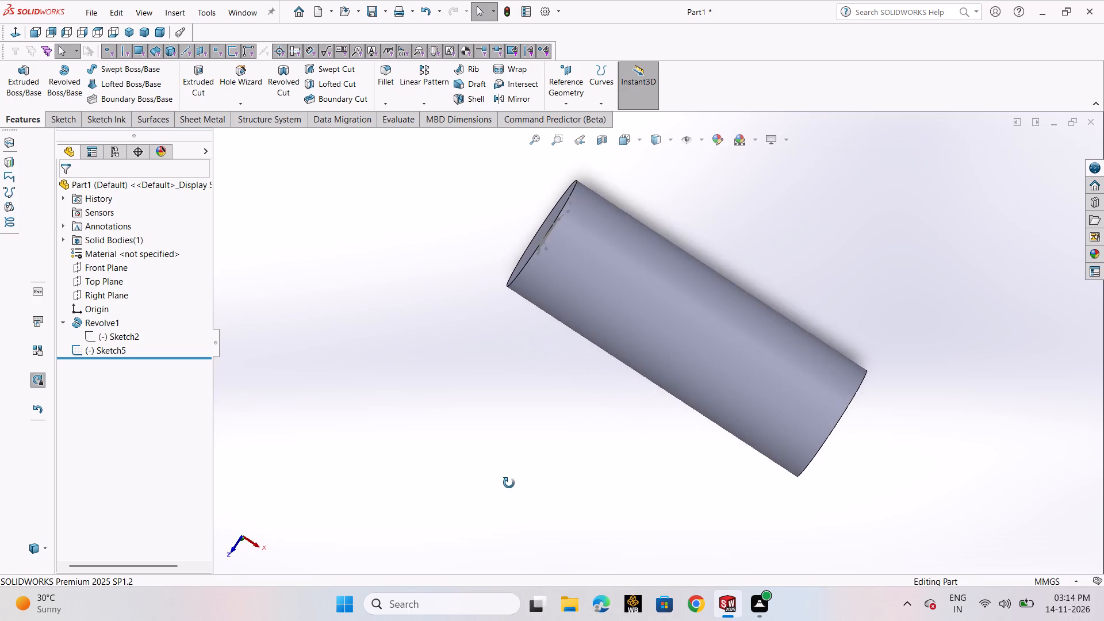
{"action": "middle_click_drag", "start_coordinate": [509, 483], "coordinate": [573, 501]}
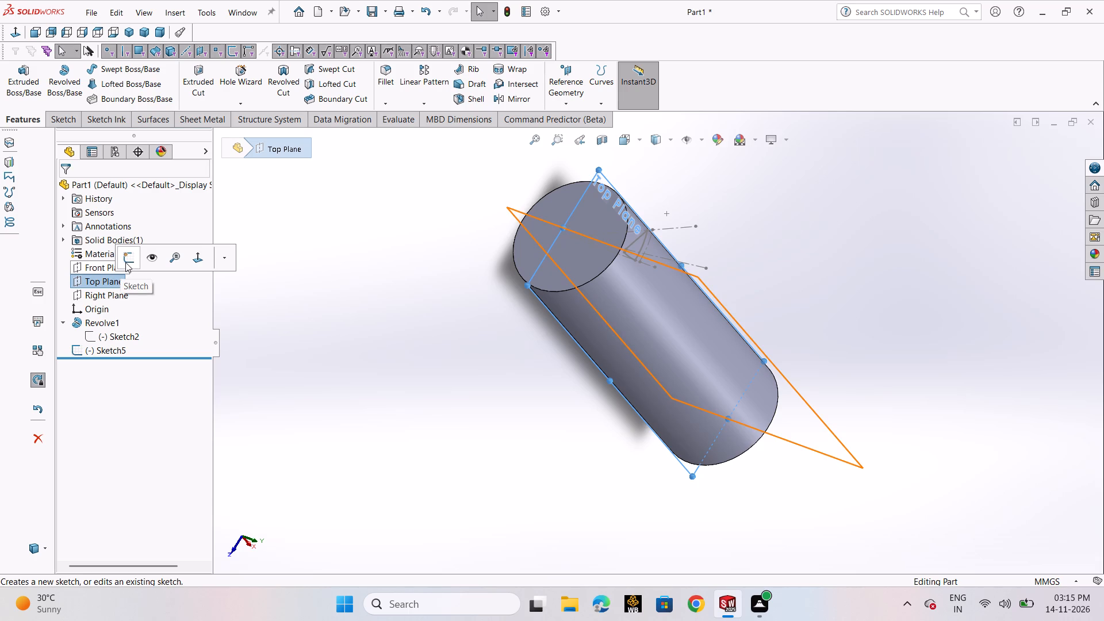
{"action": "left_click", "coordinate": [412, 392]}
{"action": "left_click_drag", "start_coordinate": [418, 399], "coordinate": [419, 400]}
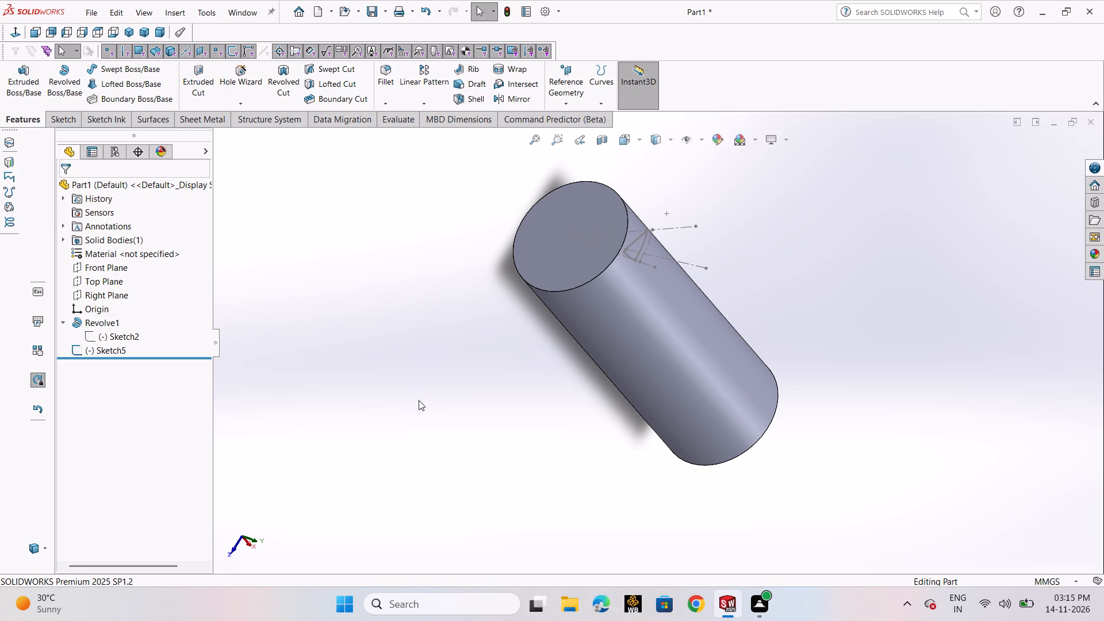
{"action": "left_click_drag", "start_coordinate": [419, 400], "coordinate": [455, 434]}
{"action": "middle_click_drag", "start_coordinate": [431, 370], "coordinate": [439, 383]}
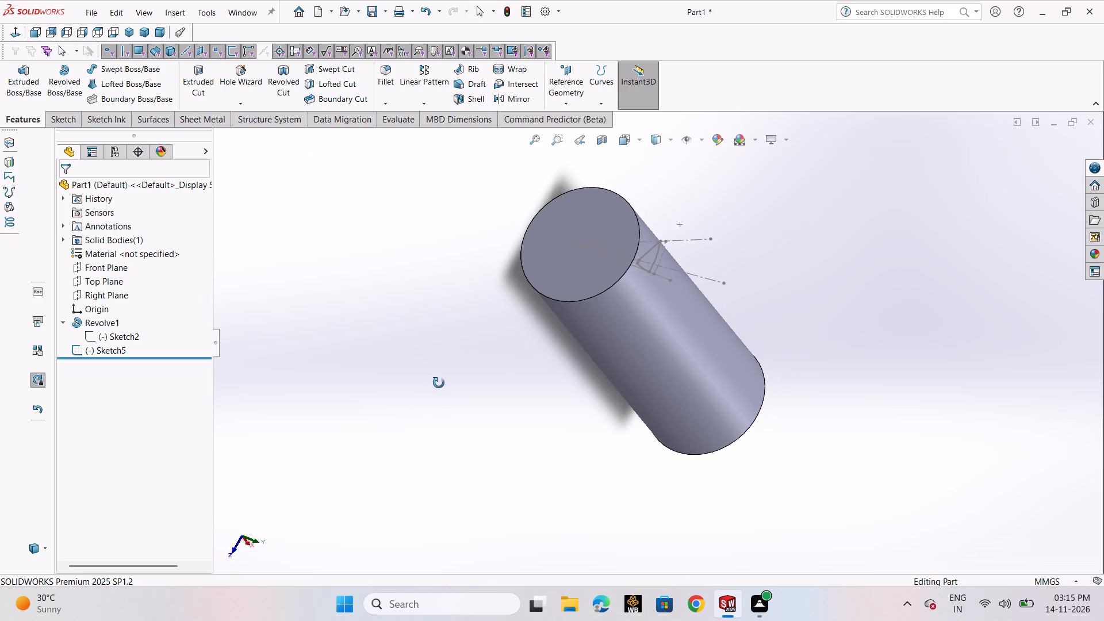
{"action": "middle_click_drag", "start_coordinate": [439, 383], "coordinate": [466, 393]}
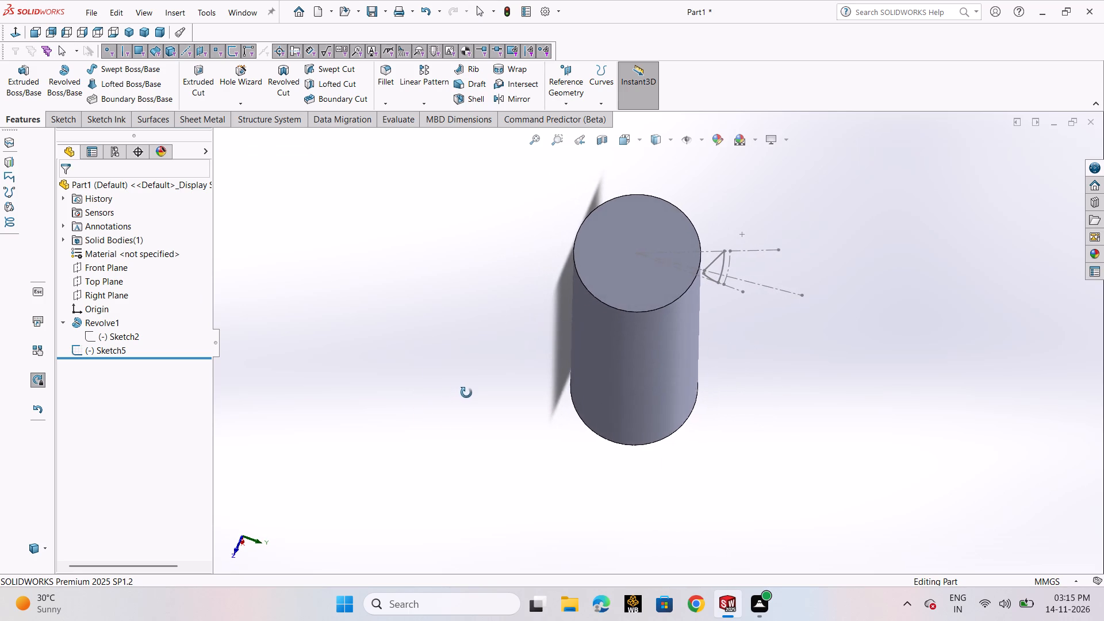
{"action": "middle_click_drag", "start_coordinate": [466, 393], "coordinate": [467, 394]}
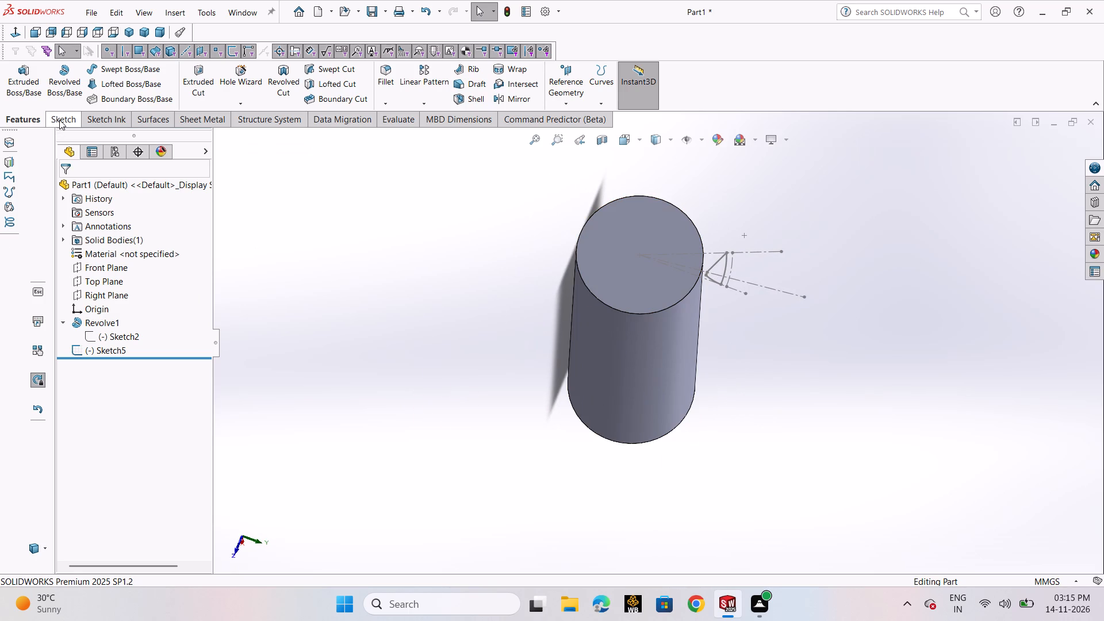
Start a 3D sketch and convert the Sketch5 tooth profile entities into it.
{"action": "left_click", "coordinate": [59, 120]}
{"action": "left_click", "coordinate": [26, 108]}
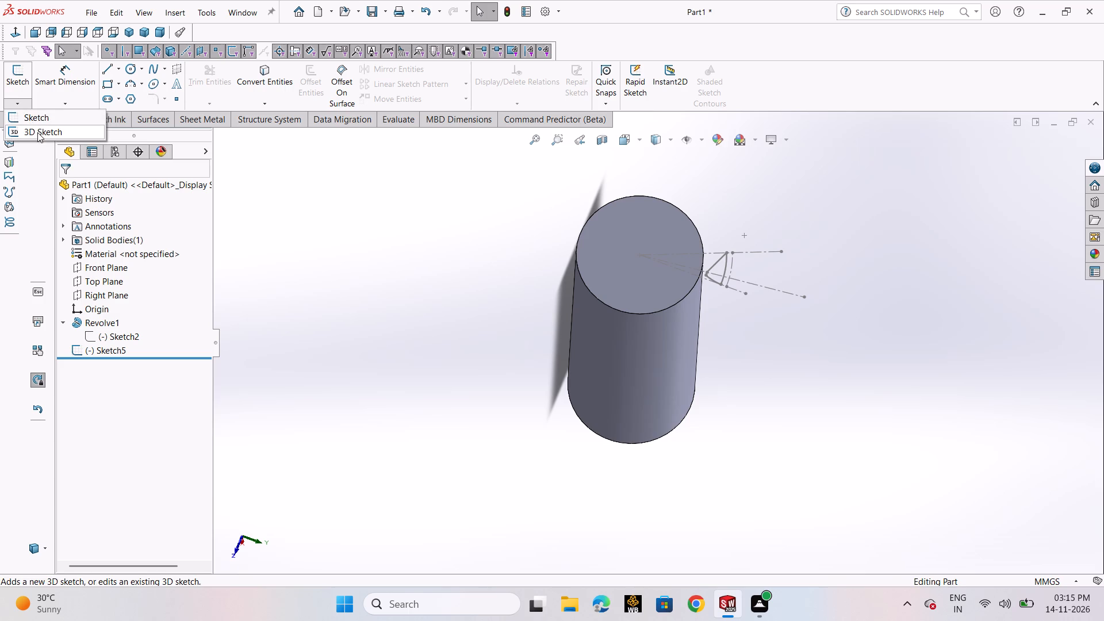
{"action": "left_click", "coordinate": [37, 132]}
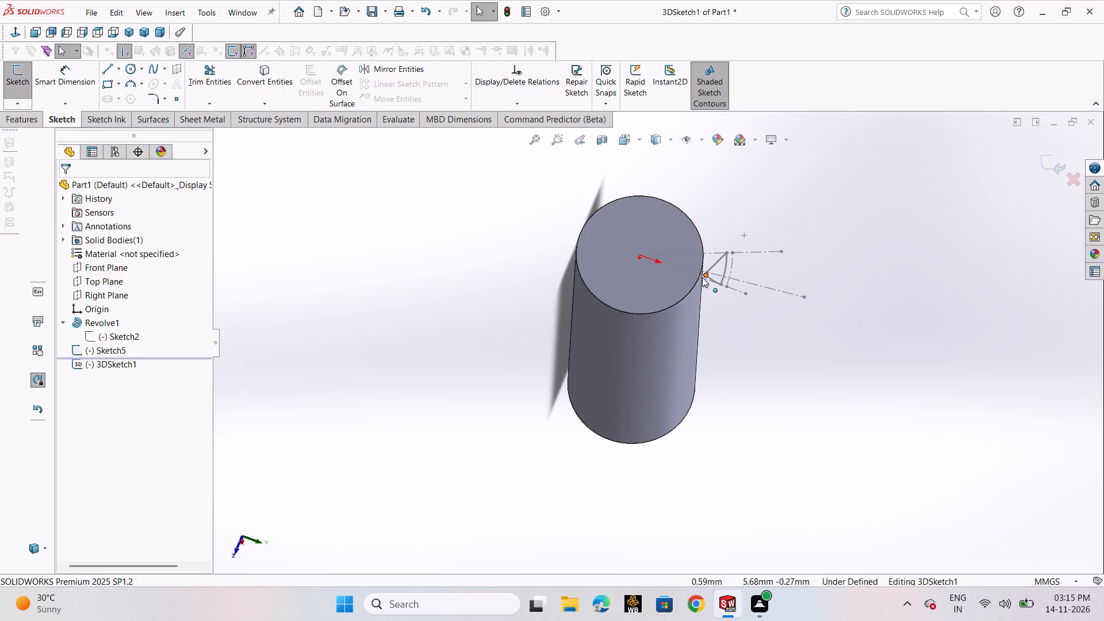
{"action": "scroll", "coordinate": [714, 279], "scroll_direction": "down", "scroll_amount": 4}
{"action": "left_click_drag", "start_coordinate": [800, 369], "coordinate": [797, 367]}
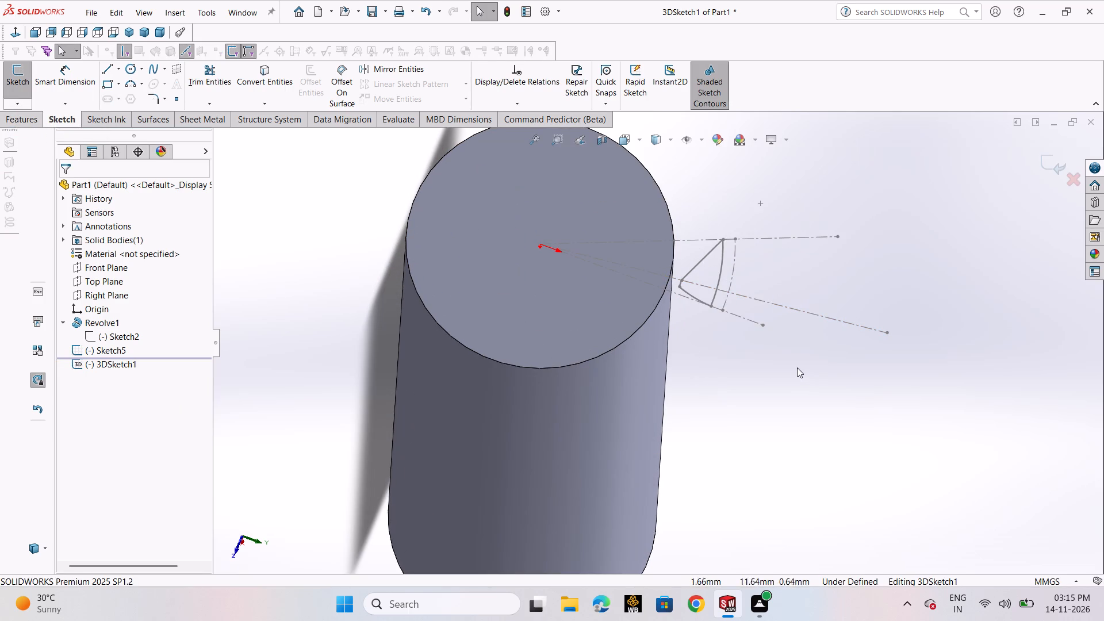
{"action": "left_click_drag", "start_coordinate": [797, 367], "coordinate": [673, 198]}
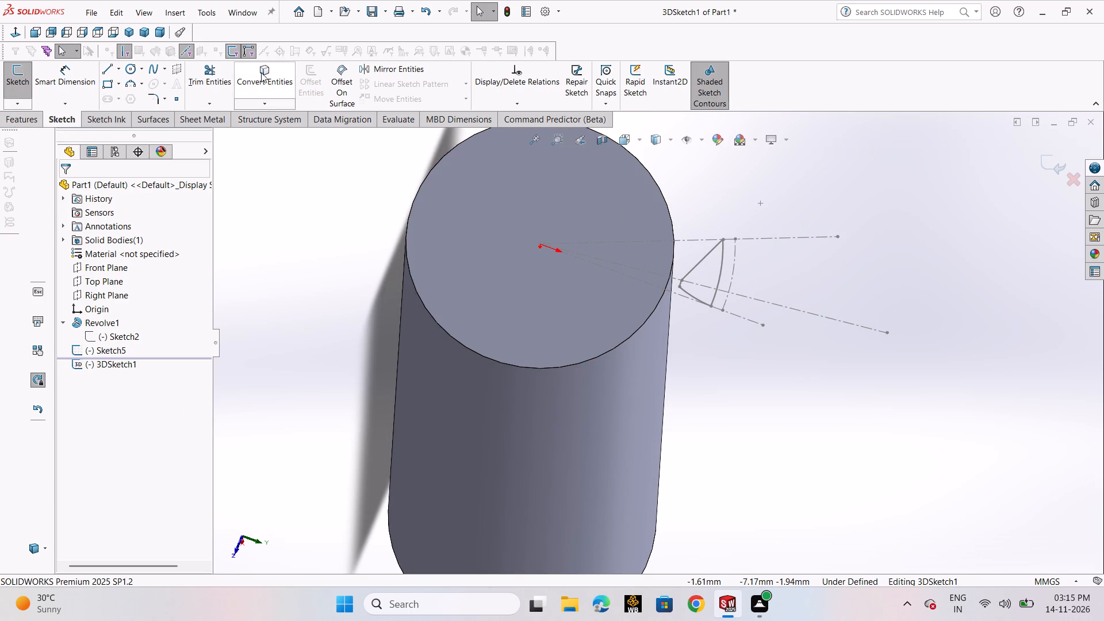
{"action": "left_click", "coordinate": [261, 72]}
{"action": "left_click", "coordinate": [217, 137]}
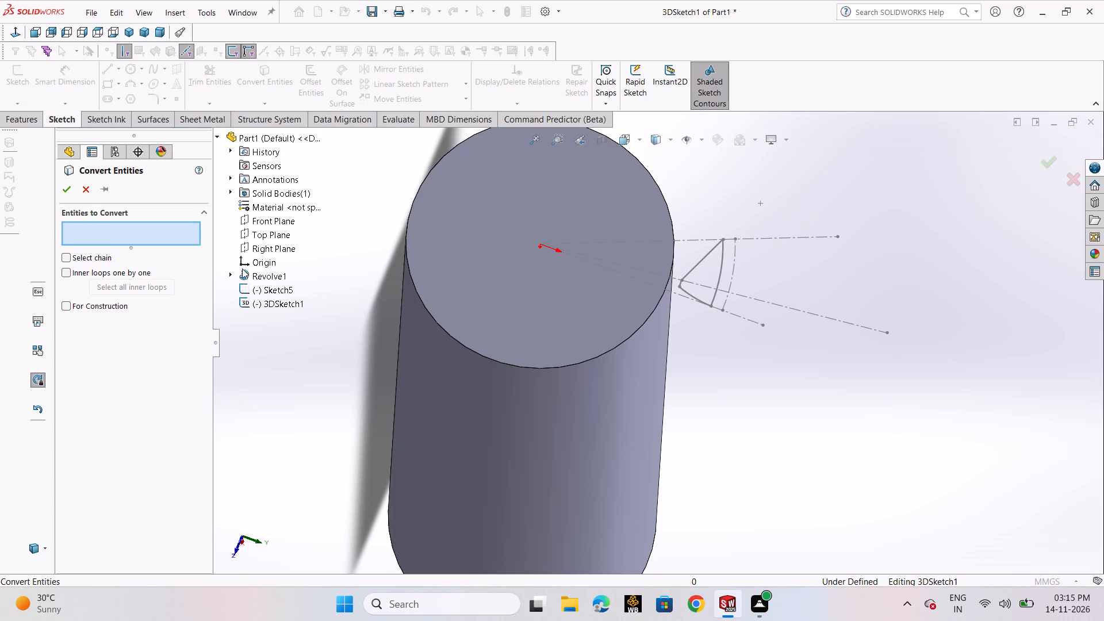
{"action": "left_click", "coordinate": [286, 288]}
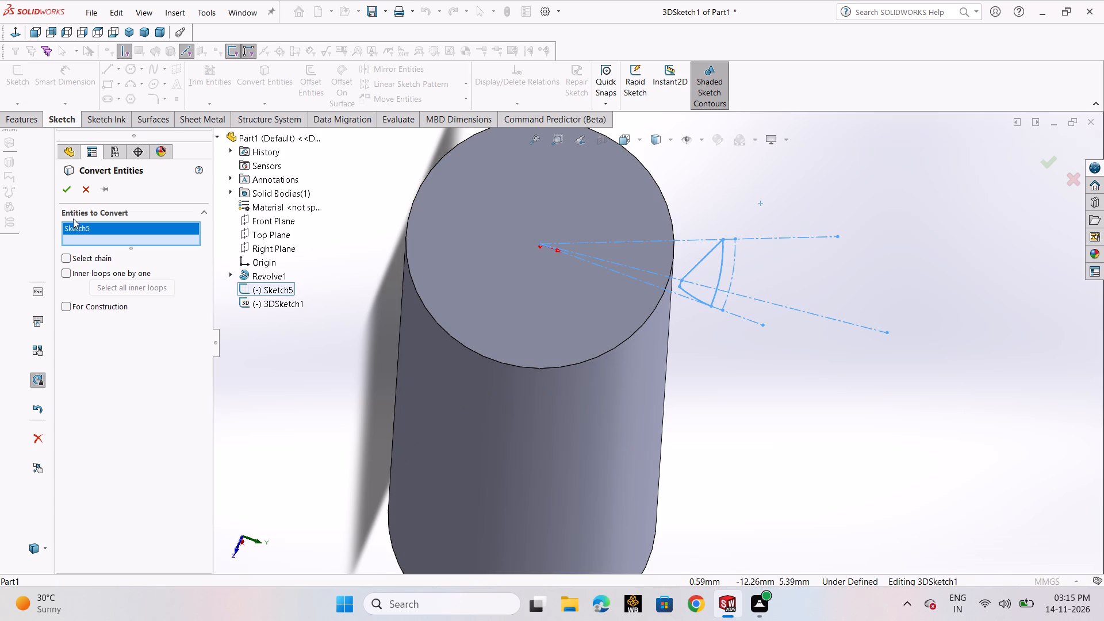
{"action": "left_click", "coordinate": [65, 189]}
{"action": "left_click", "coordinate": [231, 305]}
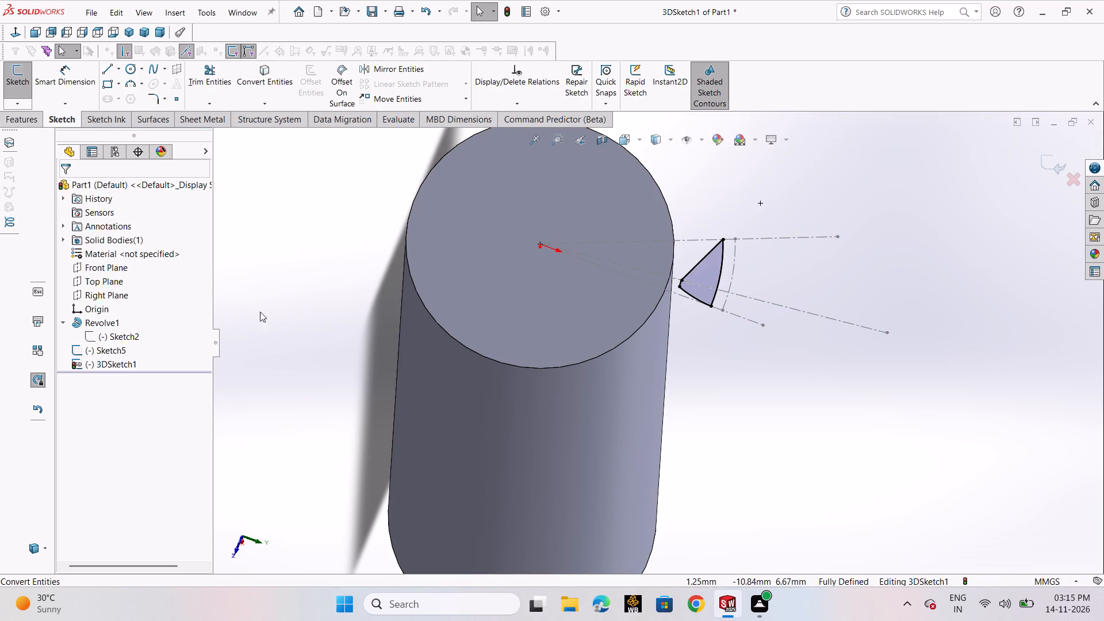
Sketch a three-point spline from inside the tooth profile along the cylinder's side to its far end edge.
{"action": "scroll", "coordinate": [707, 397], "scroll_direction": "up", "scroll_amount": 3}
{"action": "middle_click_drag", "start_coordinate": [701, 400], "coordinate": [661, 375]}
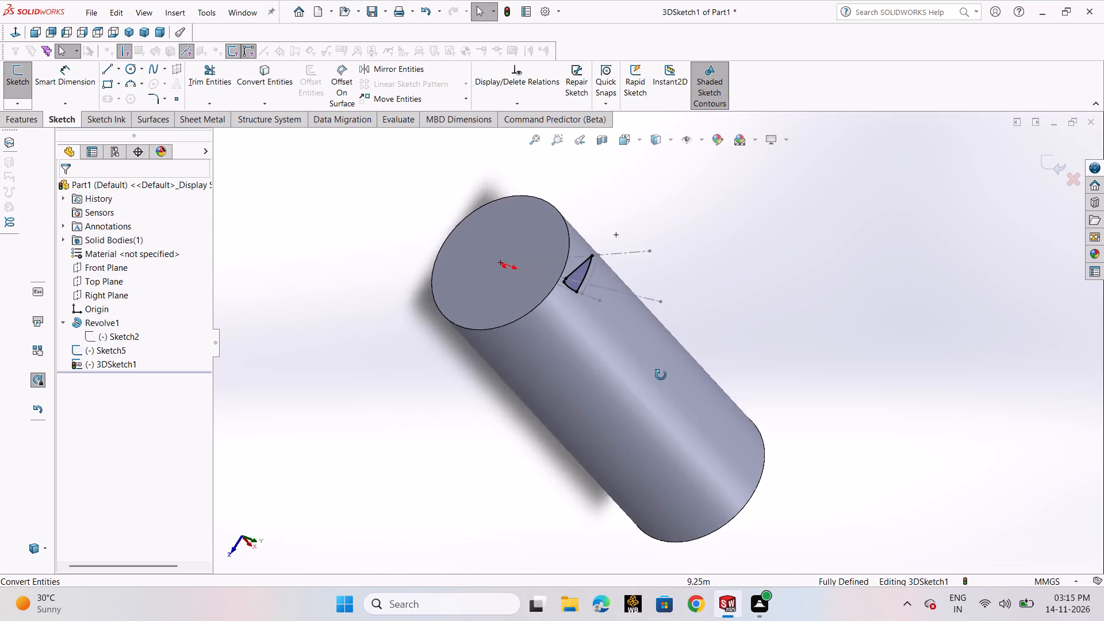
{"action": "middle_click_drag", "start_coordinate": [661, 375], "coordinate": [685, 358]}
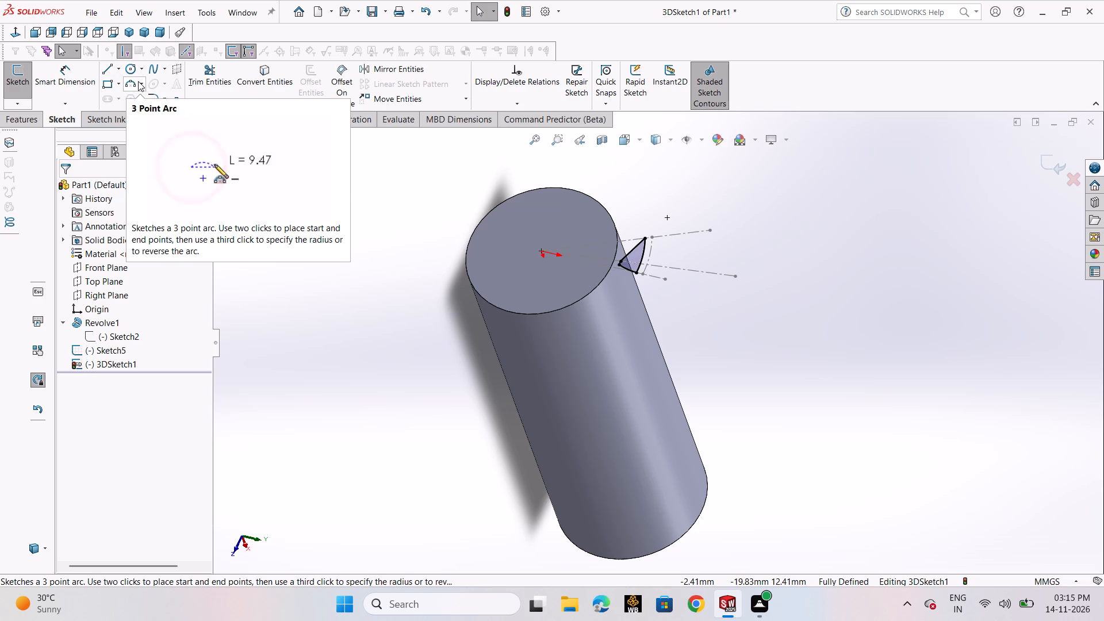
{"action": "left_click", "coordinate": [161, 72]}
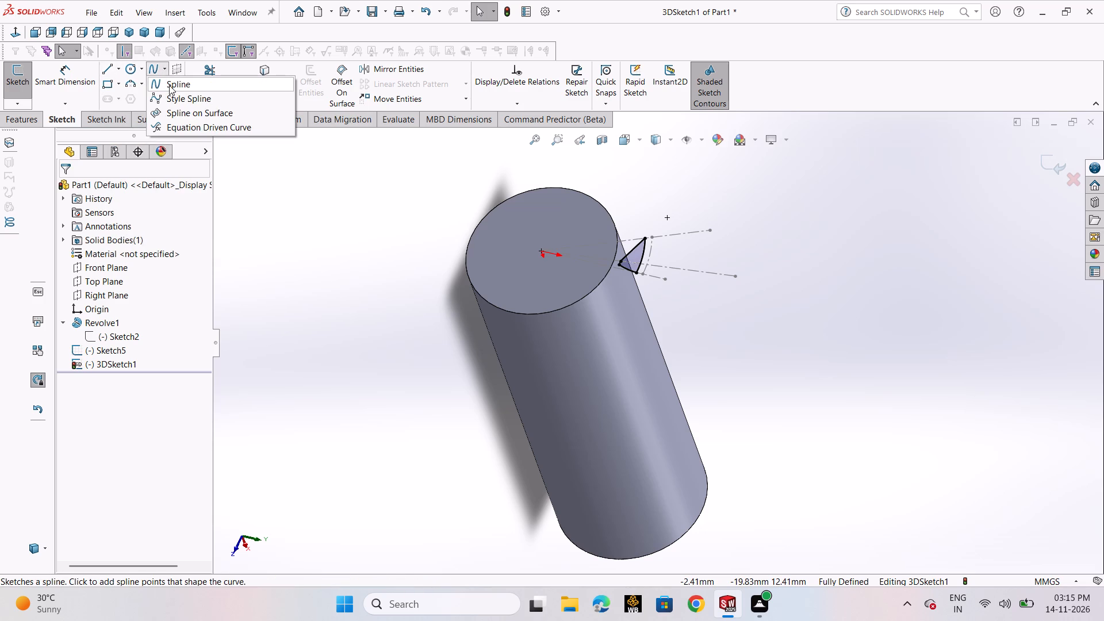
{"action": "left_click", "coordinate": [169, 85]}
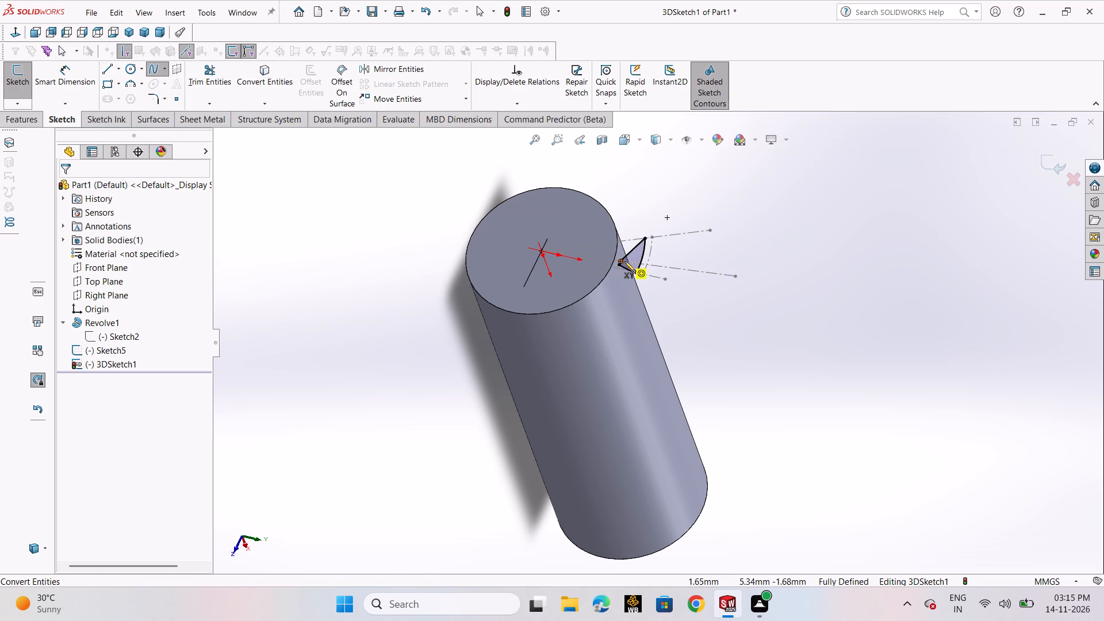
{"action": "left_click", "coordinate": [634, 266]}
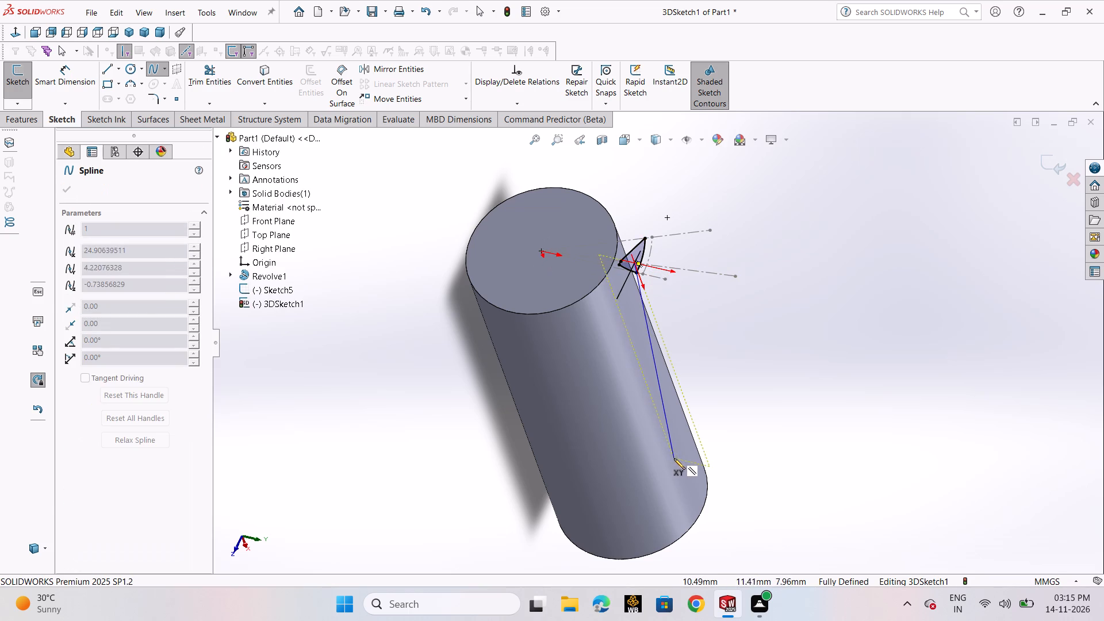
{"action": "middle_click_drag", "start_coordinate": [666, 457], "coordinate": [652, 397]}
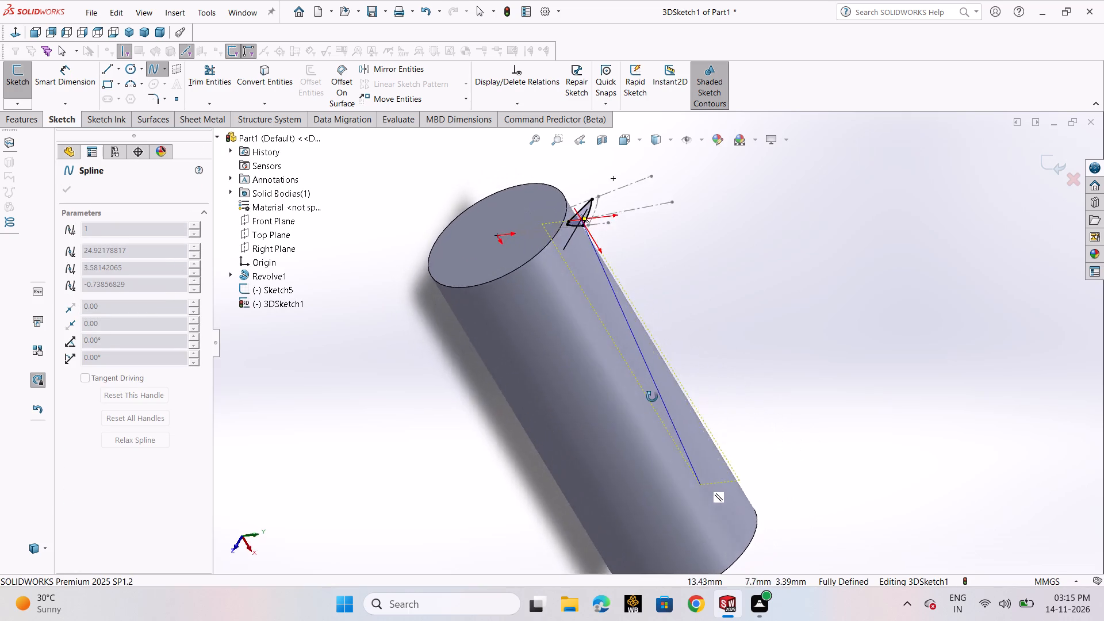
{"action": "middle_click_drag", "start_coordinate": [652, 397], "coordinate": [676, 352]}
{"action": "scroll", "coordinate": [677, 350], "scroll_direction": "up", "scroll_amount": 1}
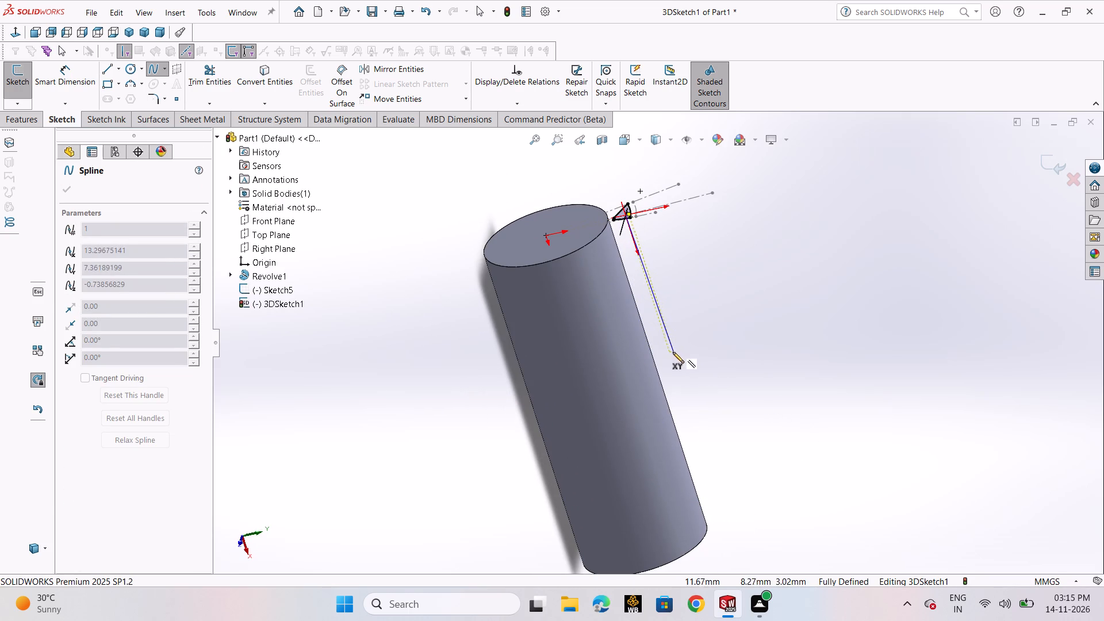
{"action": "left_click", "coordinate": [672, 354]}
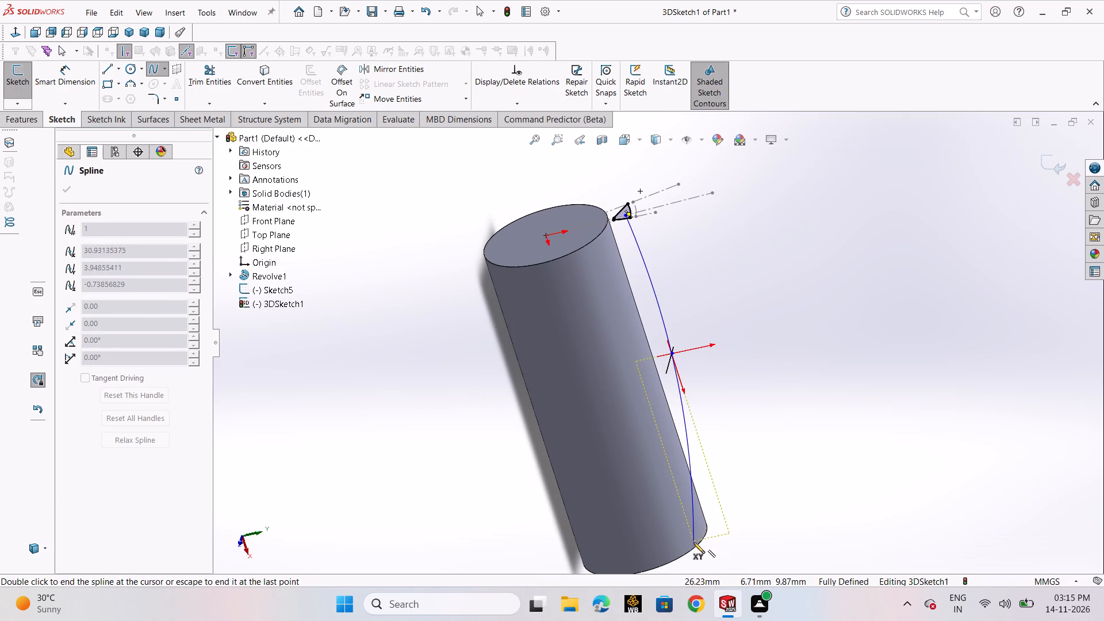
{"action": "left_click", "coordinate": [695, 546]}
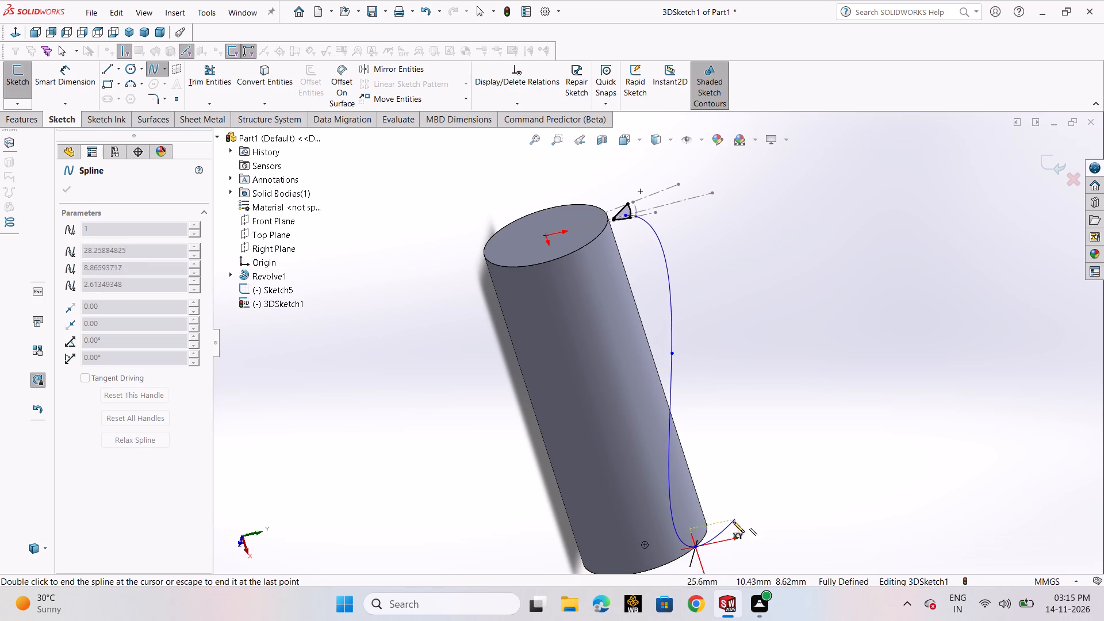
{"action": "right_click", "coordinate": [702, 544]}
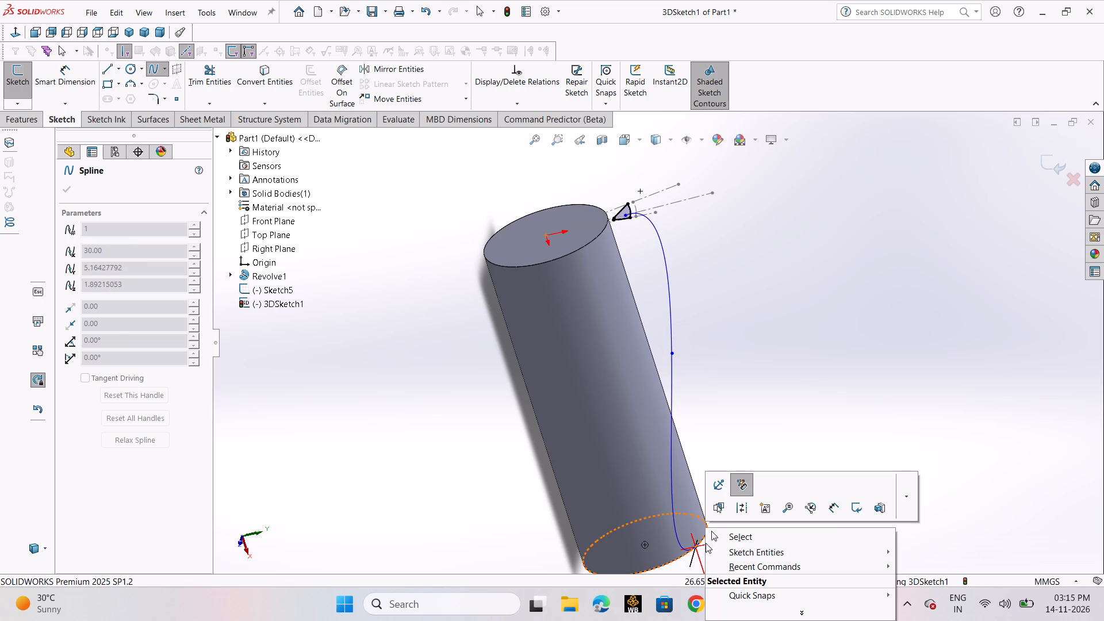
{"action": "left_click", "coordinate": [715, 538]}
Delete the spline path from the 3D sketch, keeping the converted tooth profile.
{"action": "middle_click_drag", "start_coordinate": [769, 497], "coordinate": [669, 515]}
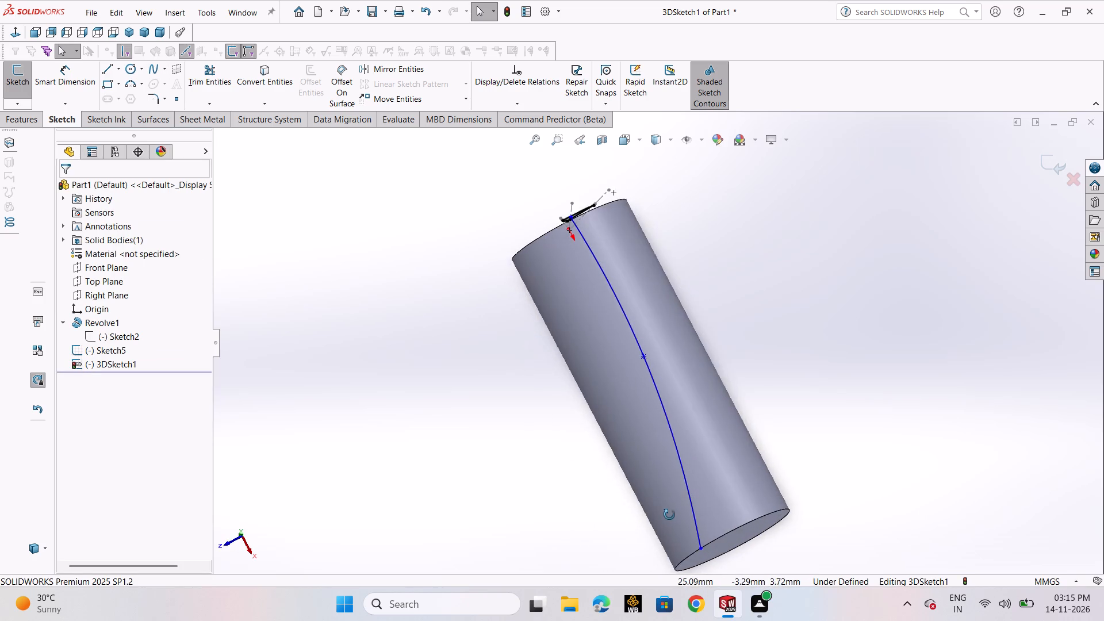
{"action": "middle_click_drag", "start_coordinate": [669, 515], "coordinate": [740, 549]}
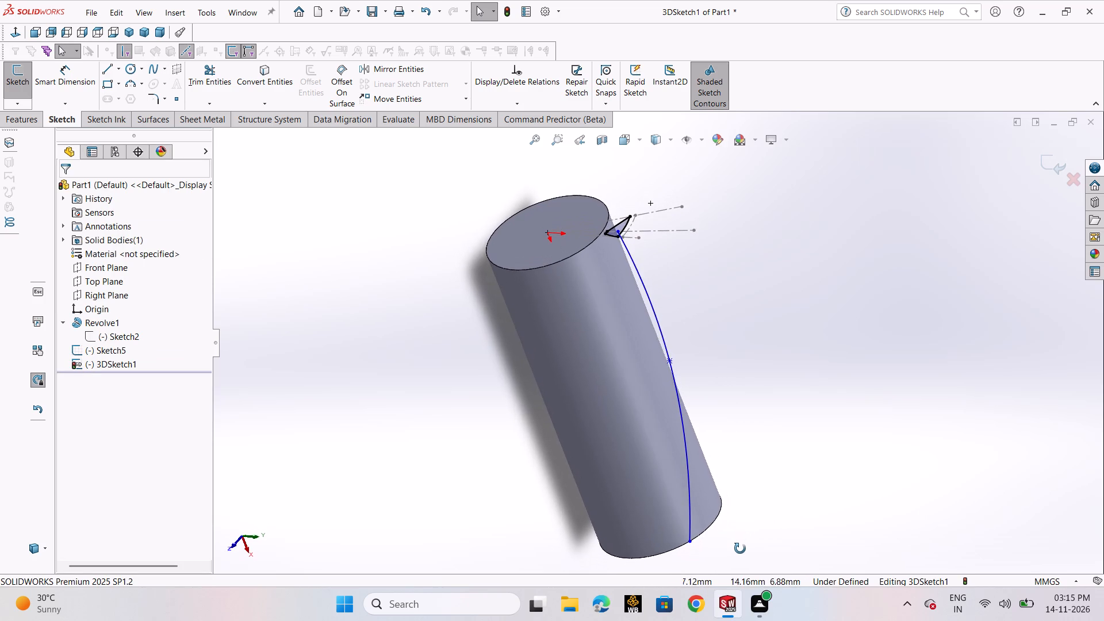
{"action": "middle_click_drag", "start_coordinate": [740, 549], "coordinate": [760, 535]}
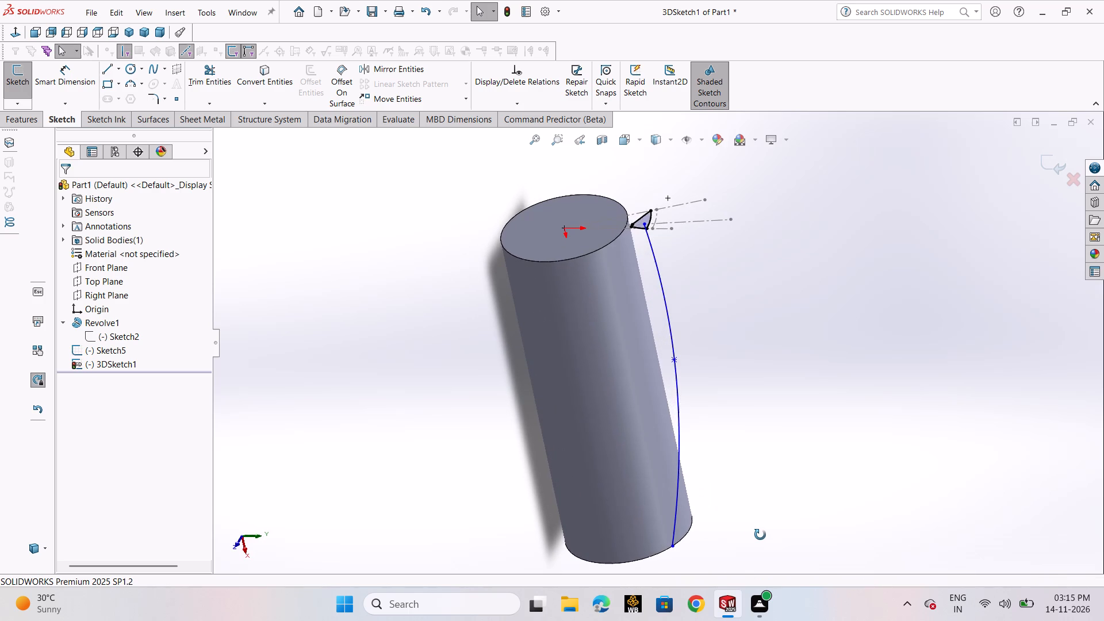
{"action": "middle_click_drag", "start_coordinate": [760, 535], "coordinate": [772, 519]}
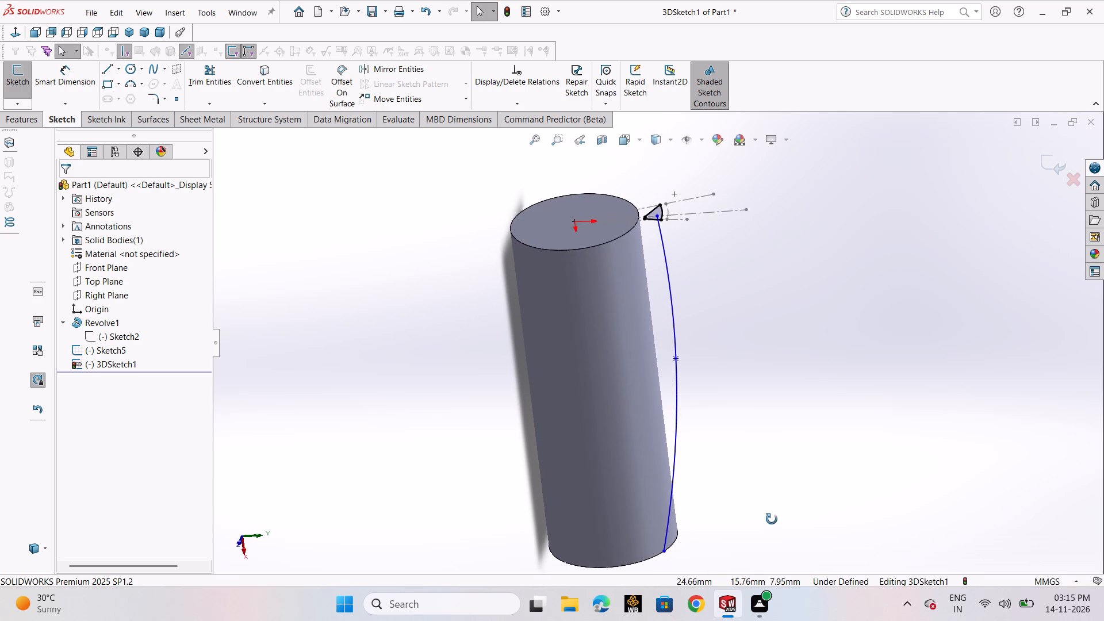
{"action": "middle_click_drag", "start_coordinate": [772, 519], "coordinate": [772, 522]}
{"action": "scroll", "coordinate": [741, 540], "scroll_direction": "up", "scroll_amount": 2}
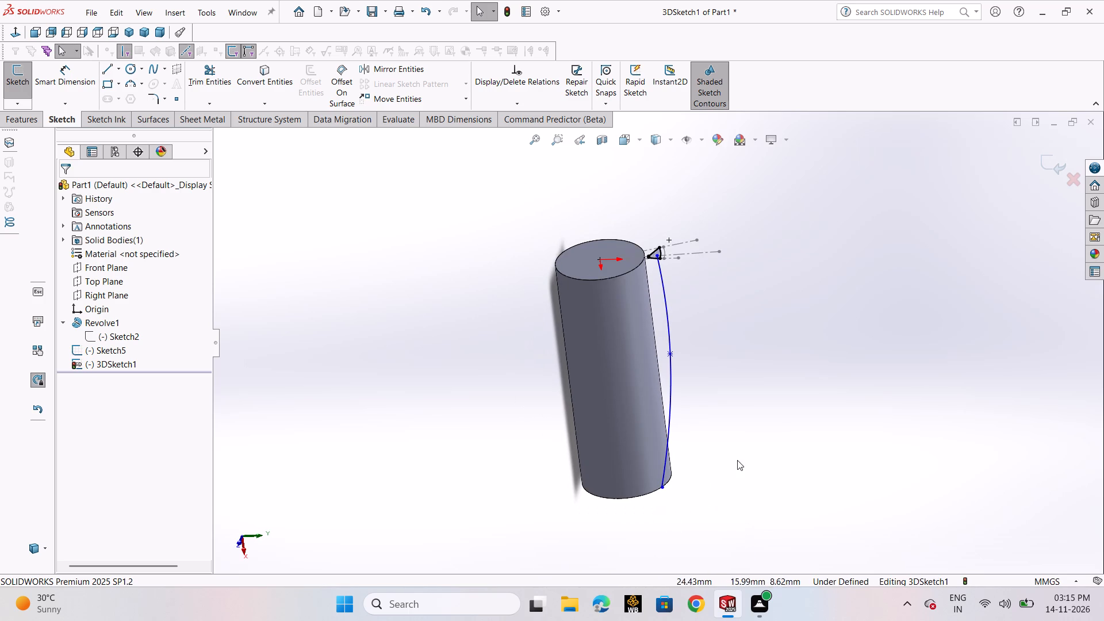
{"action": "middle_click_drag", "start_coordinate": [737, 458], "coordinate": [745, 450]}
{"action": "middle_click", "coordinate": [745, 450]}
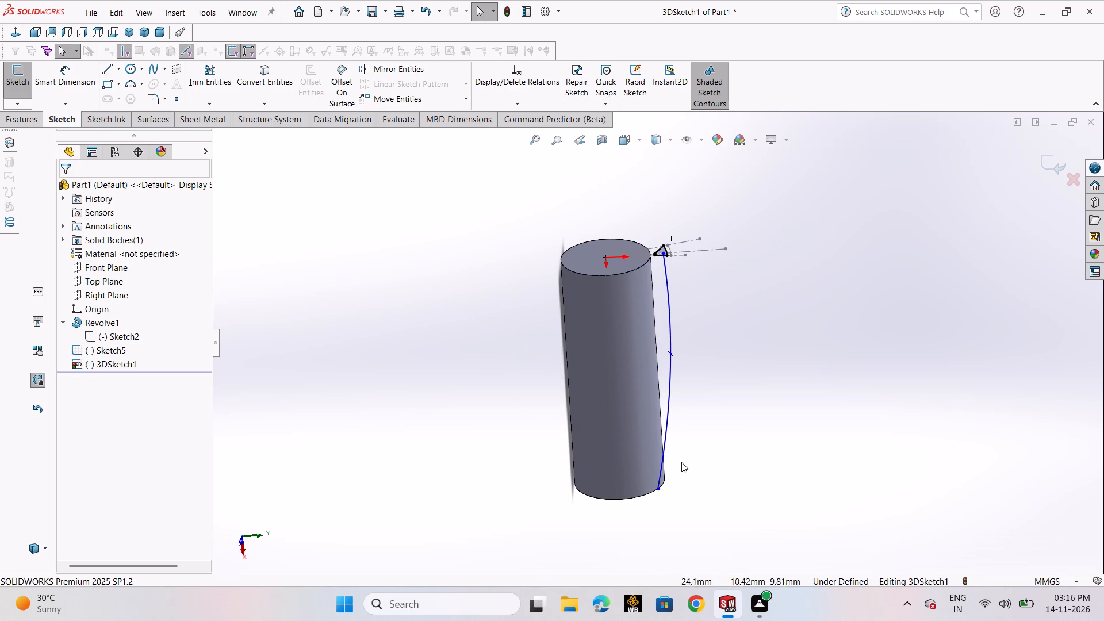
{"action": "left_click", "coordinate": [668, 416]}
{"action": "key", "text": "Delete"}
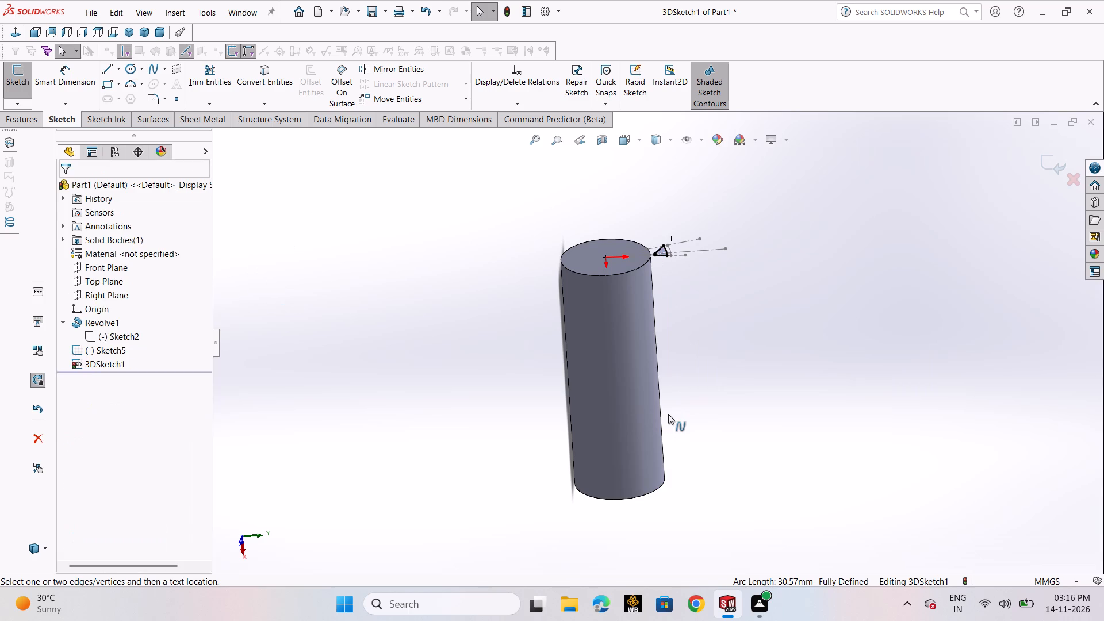
Sketch a line about 30.6 mm long along X, from the centreline inside the tooth profile, parallel to the cylinder's axis.
{"action": "left_click", "coordinate": [121, 74]}
{"action": "left_click", "coordinate": [128, 89]}
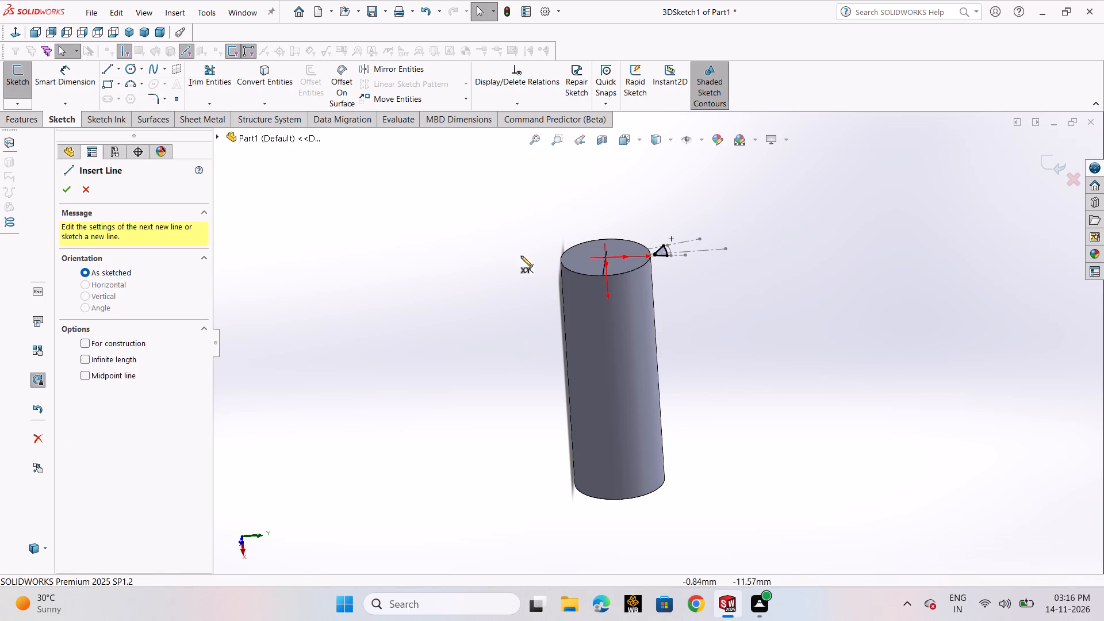
{"action": "middle_click_drag", "start_coordinate": [668, 269], "coordinate": [683, 365]}
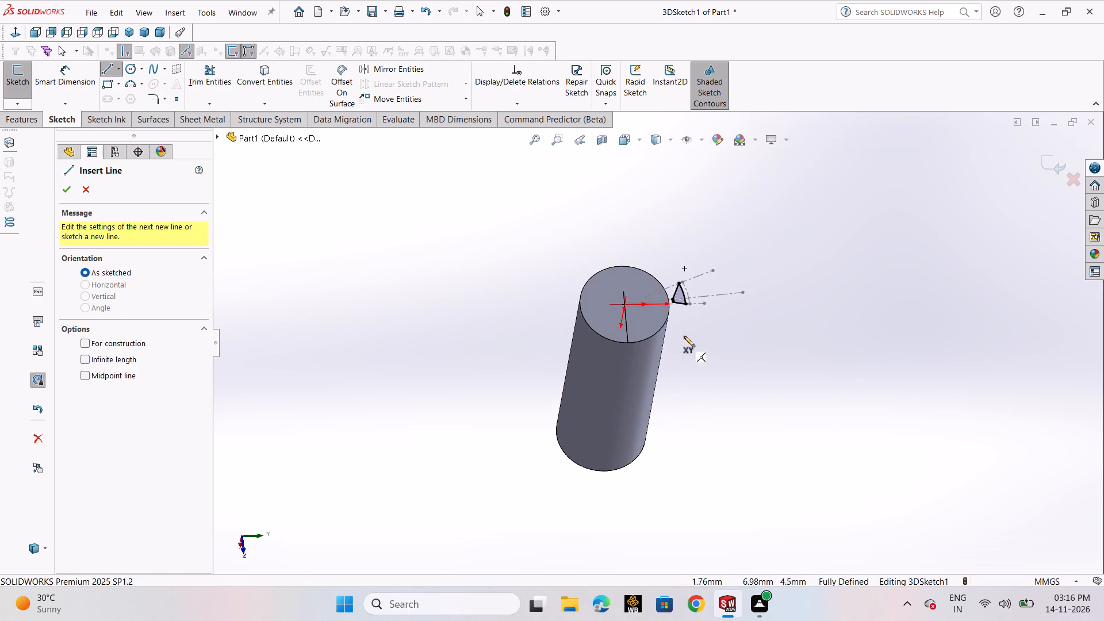
{"action": "scroll", "coordinate": [684, 306], "scroll_direction": "down", "scroll_amount": 8}
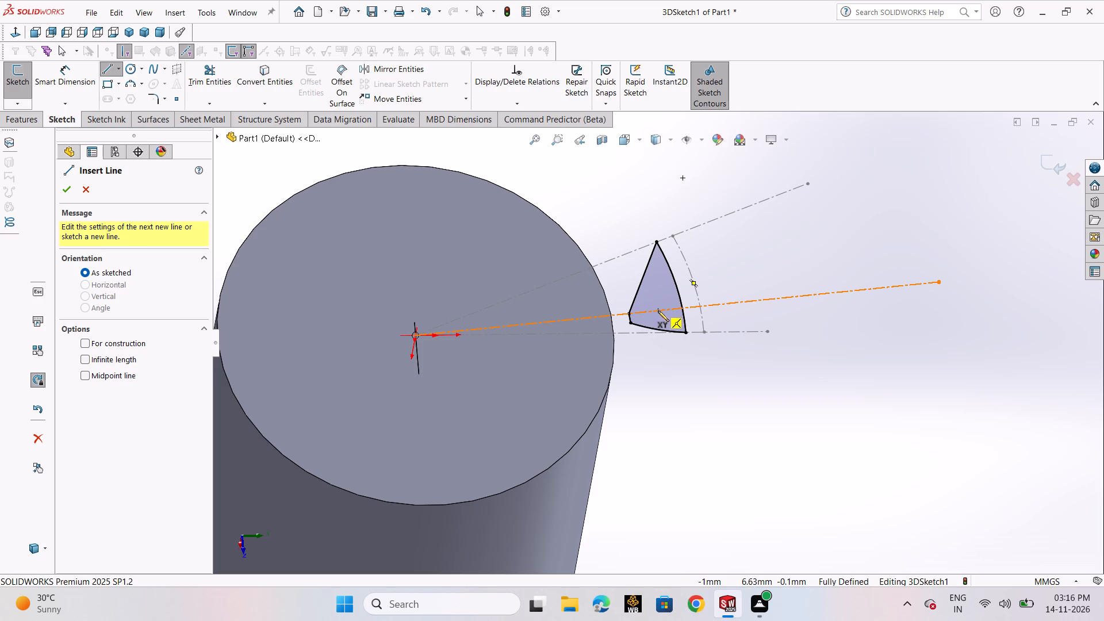
{"action": "left_click", "coordinate": [658, 312]}
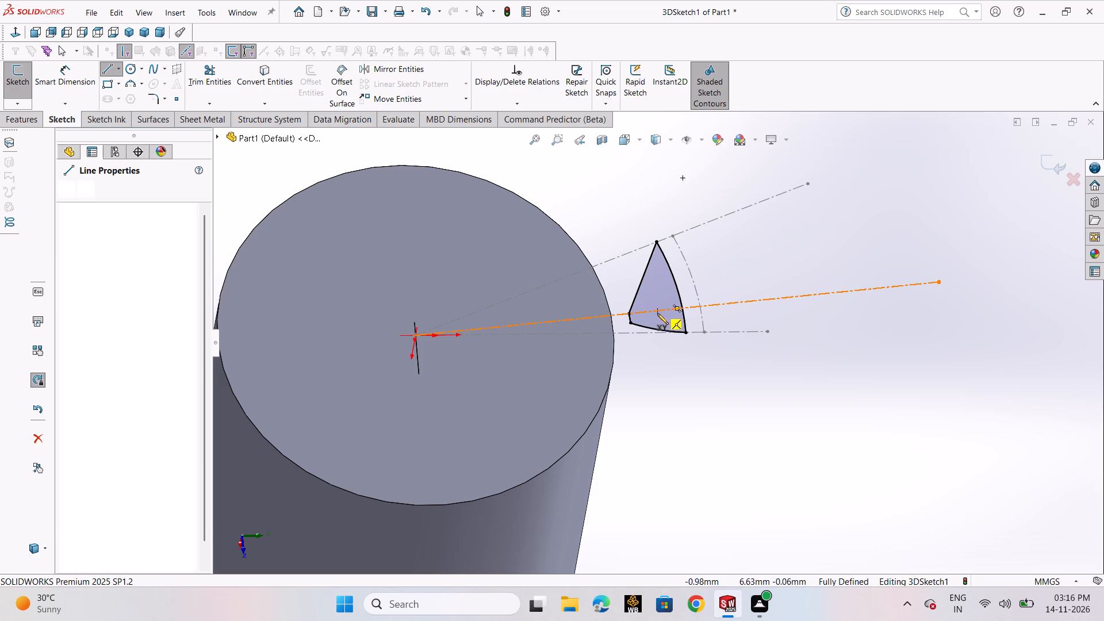
{"action": "middle_click_drag", "start_coordinate": [637, 418], "coordinate": [632, 363]}
{"action": "scroll", "coordinate": [660, 421], "scroll_direction": "up", "scroll_amount": 7}
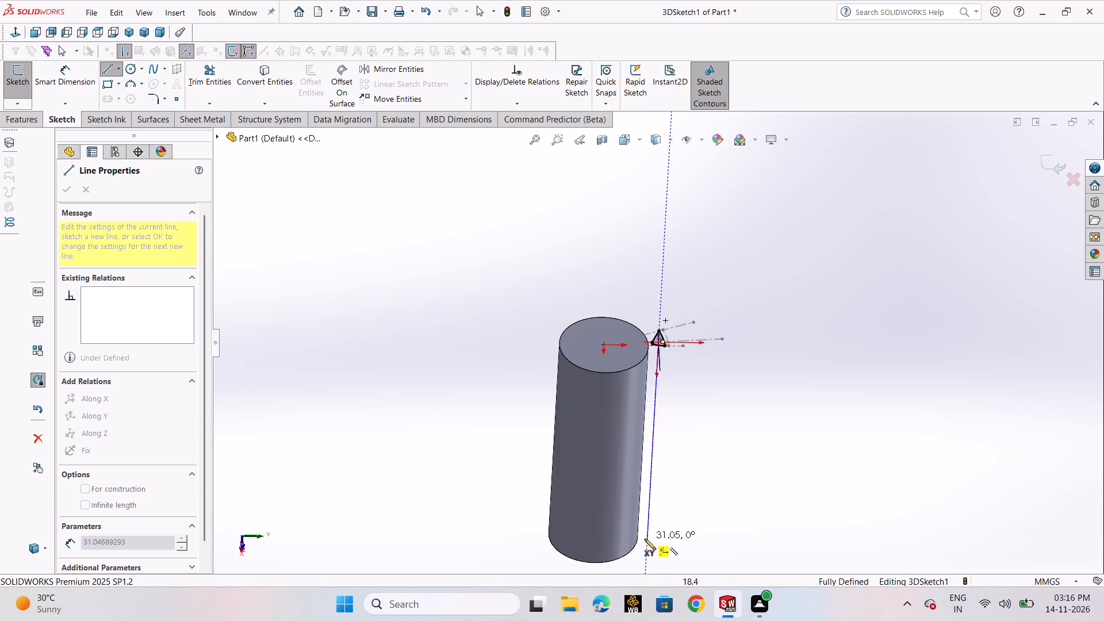
{"action": "middle_click_drag", "start_coordinate": [644, 539], "coordinate": [634, 507]}
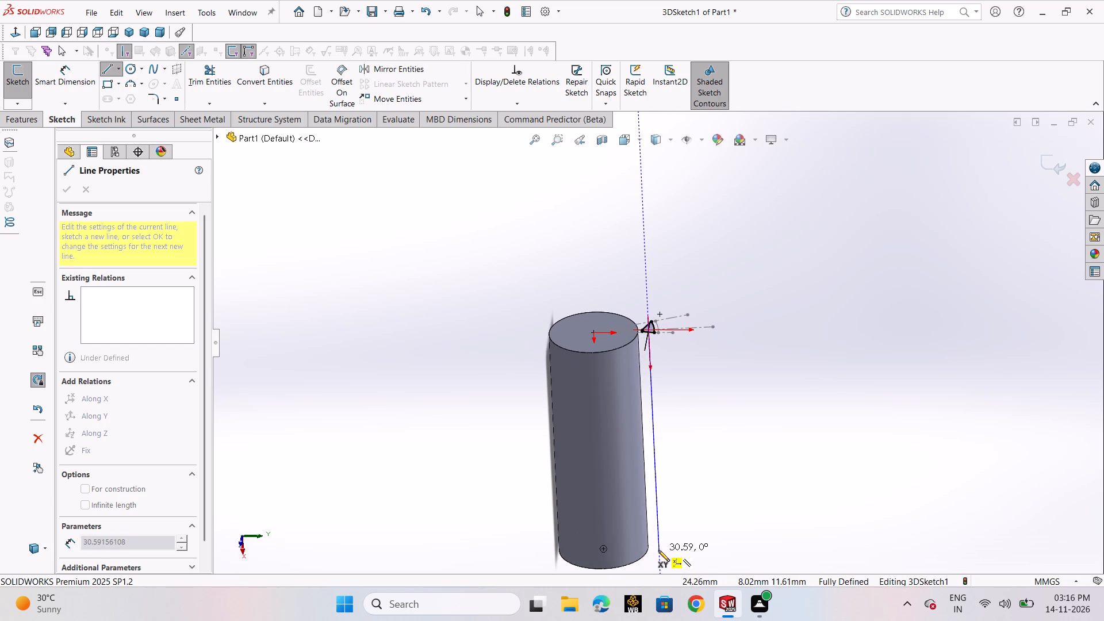
{"action": "left_click", "coordinate": [658, 550]}
{"action": "right_click", "coordinate": [658, 550]}
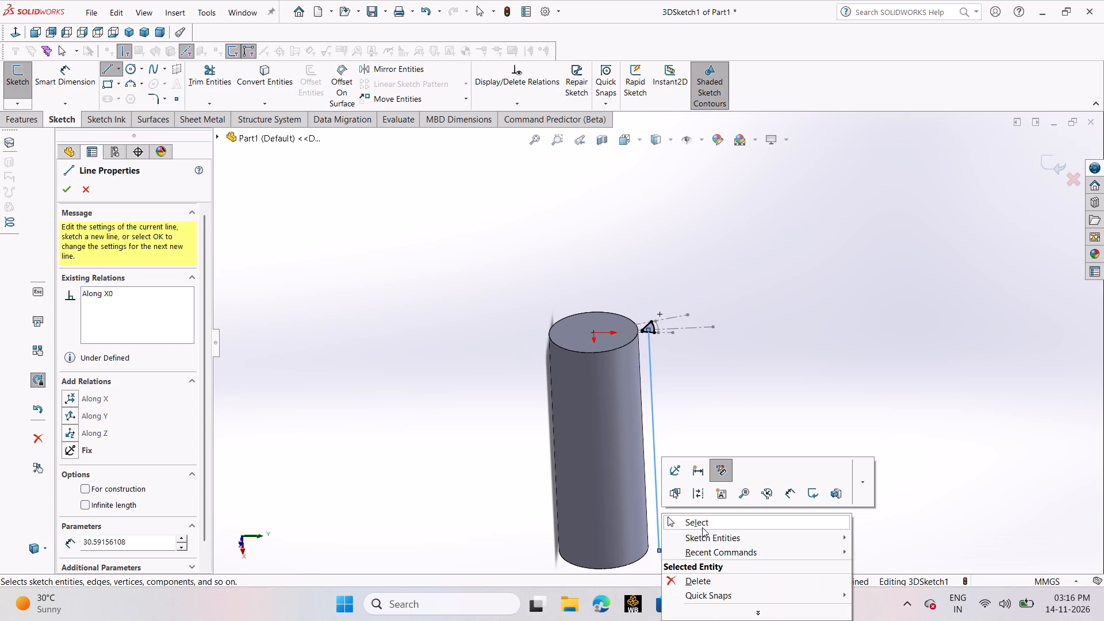
{"action": "left_click", "coordinate": [702, 527]}
Dimension the length of the path line beside the cylinder to 30 mm.
{"action": "left_click", "coordinate": [58, 76]}
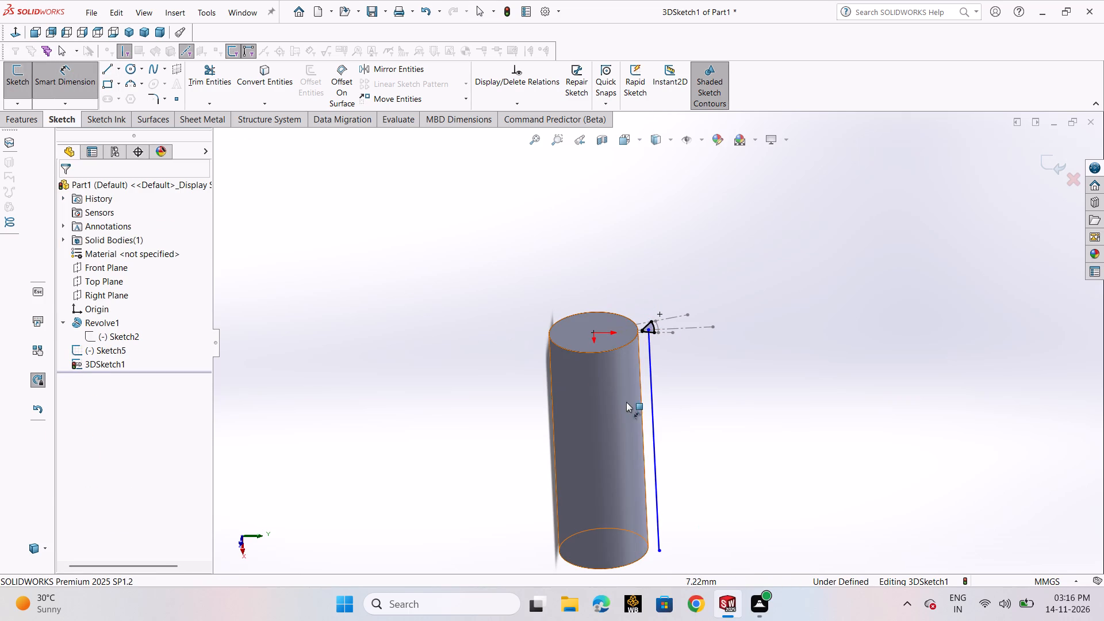
{"action": "left_click", "coordinate": [651, 391]}
{"action": "left_click", "coordinate": [692, 394]}
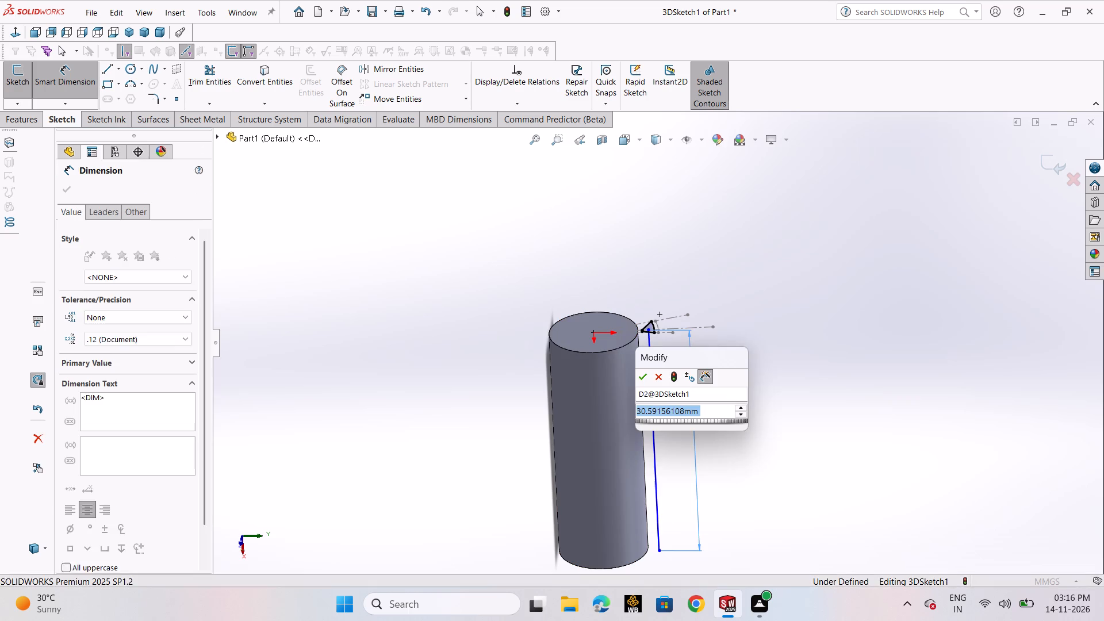
{"action": "type", "text": "30"}
{"action": "key", "text": "Return"}
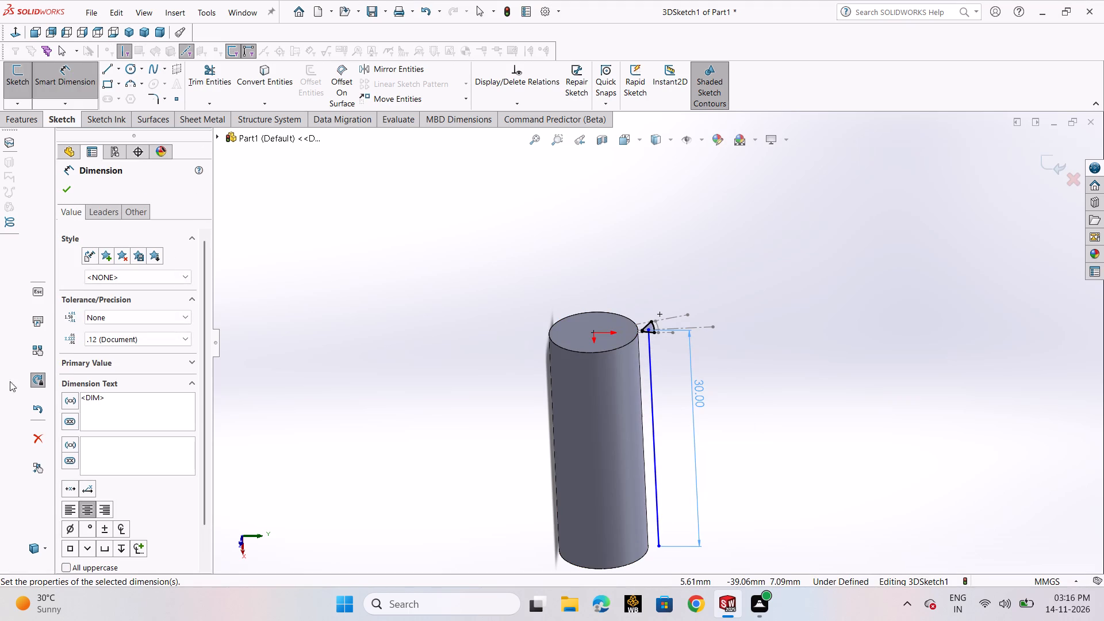
{"action": "left_click", "coordinate": [68, 196]}
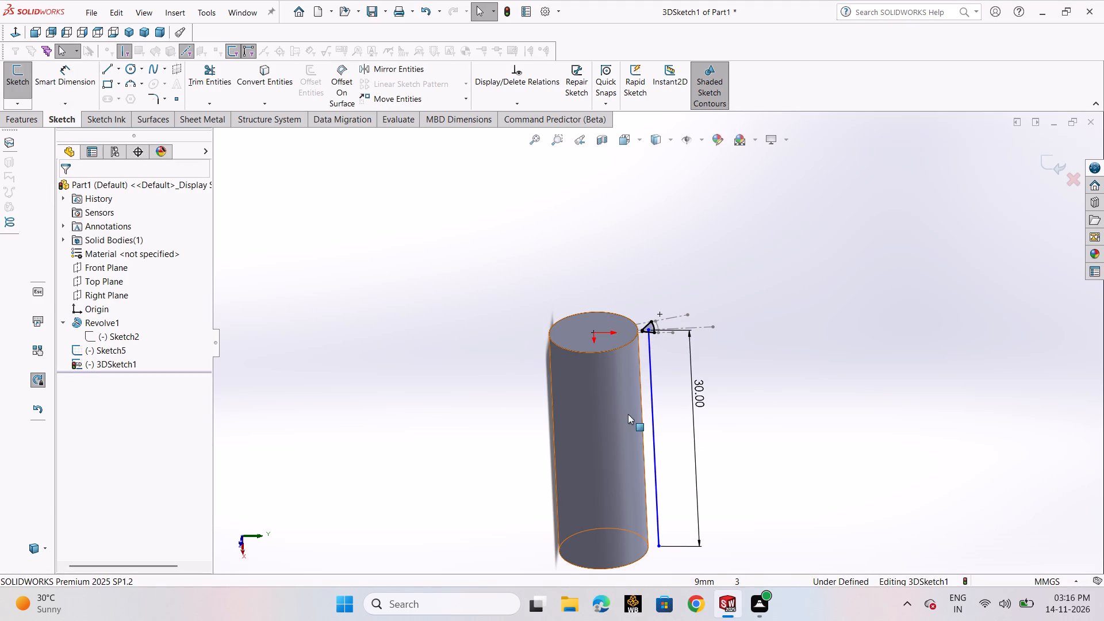
Convert the 30 mm path line beside the cylinder to construction geometry.
{"action": "left_click", "coordinate": [653, 441]}
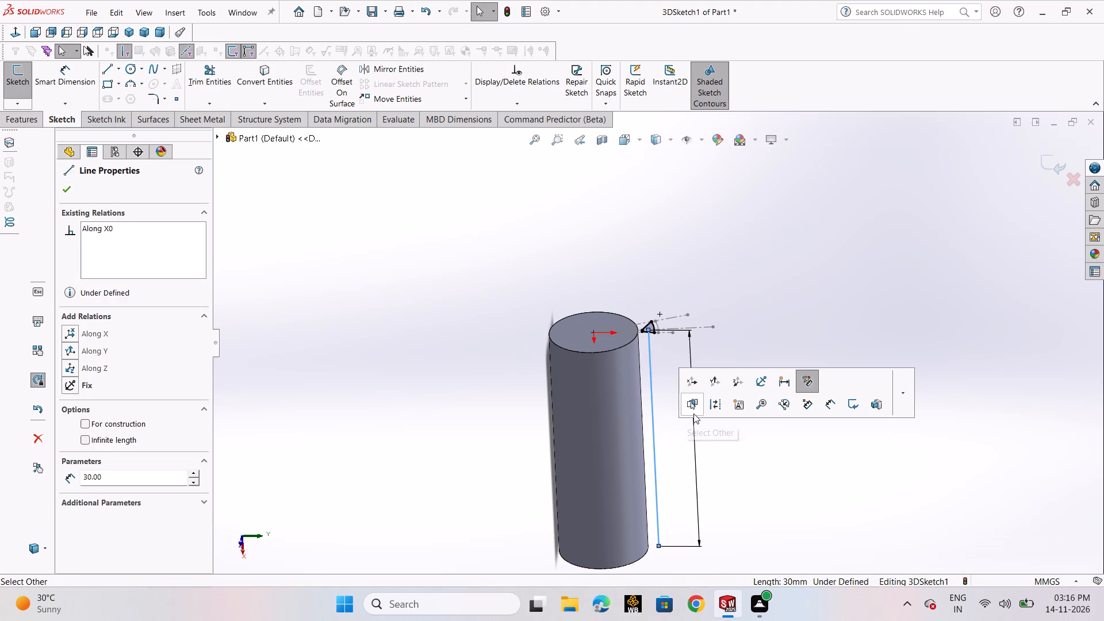
{"action": "left_click", "coordinate": [713, 407]}
{"action": "left_click", "coordinate": [315, 315]}
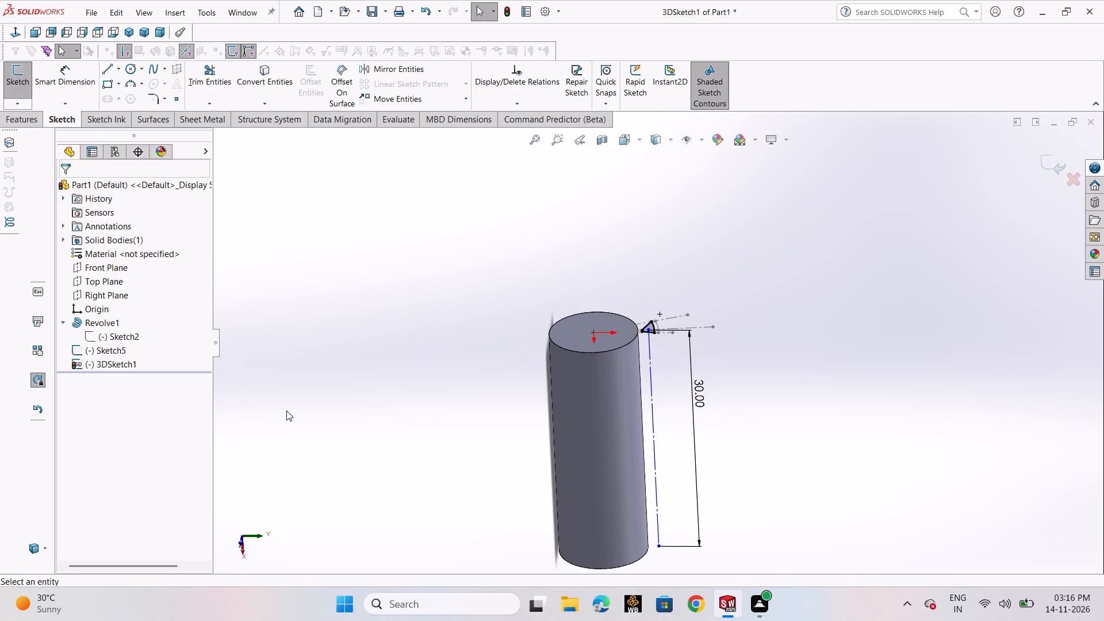
Sketch a line about 2.4 mm long along Y, from the end of the 30 mm construction line farthest from the tooth profile.
{"action": "key", "text": "ctrl+7"}
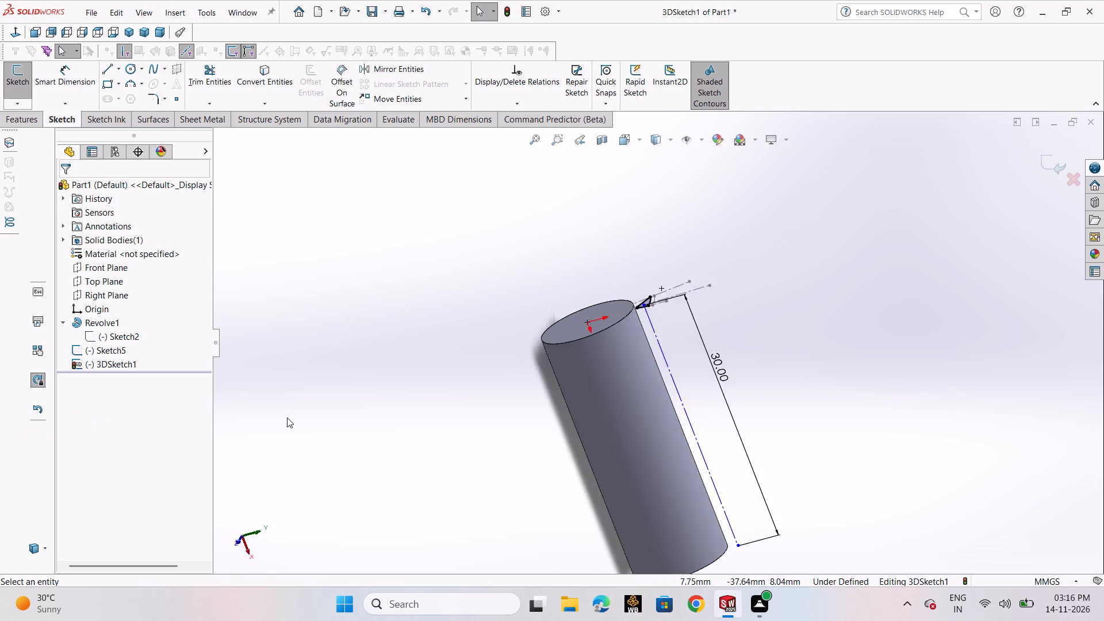
{"action": "scroll", "coordinate": [487, 302], "scroll_direction": "down", "scroll_amount": 2}
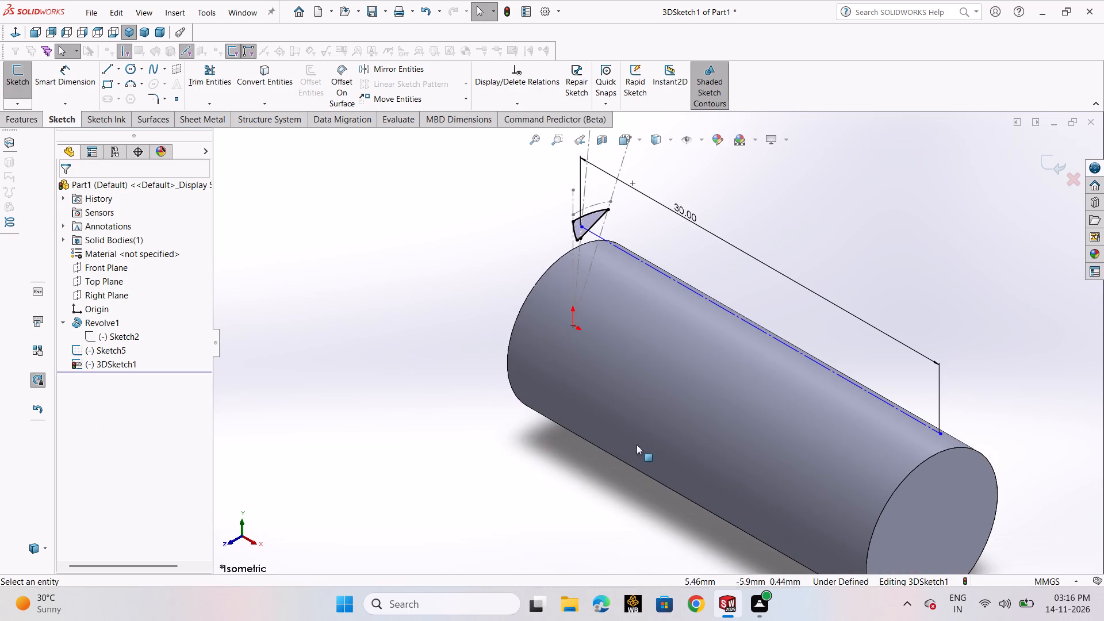
{"action": "scroll", "coordinate": [639, 437], "scroll_direction": "up", "scroll_amount": 3}
{"action": "scroll", "coordinate": [674, 333], "scroll_direction": "up", "scroll_amount": 2}
{"action": "middle_click_drag", "start_coordinate": [738, 329], "coordinate": [741, 350]}
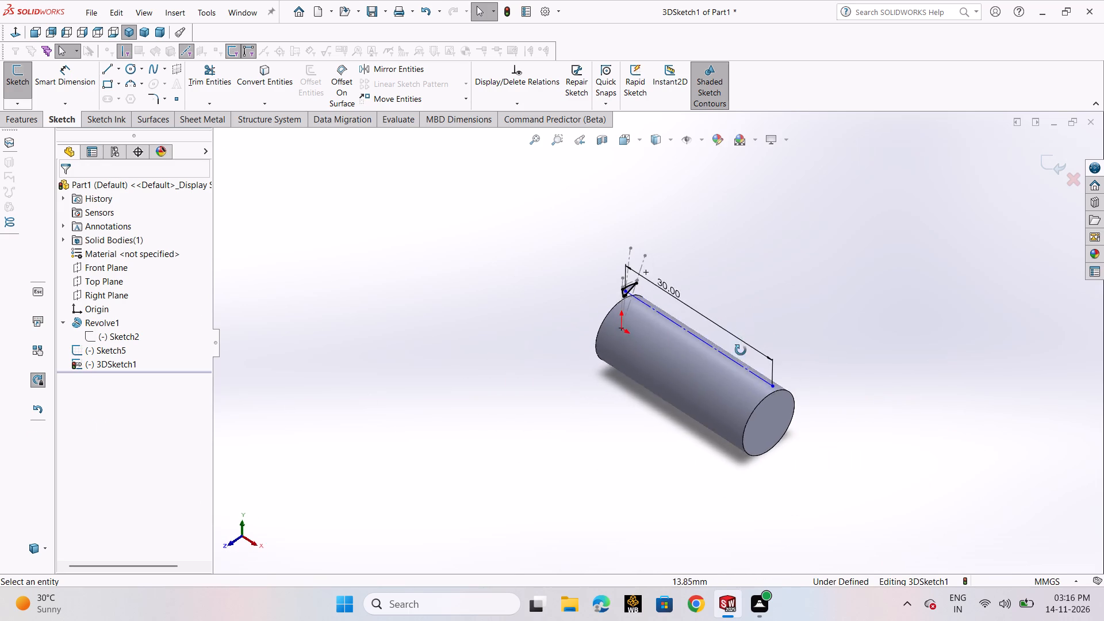
{"action": "middle_click_drag", "start_coordinate": [741, 350], "coordinate": [793, 416]}
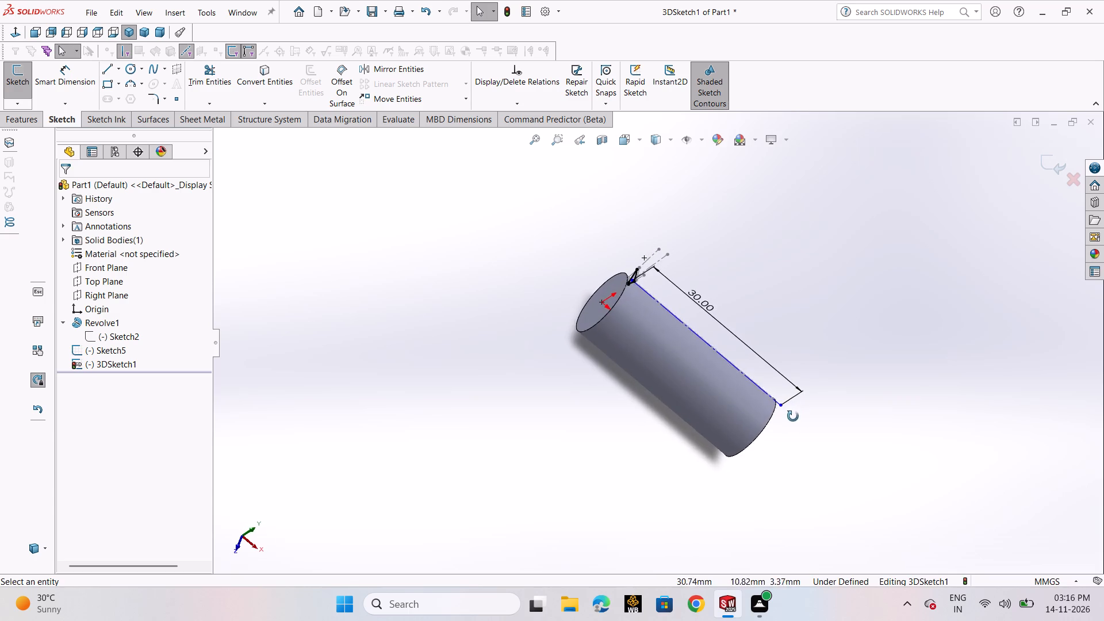
{"action": "middle_click_drag", "start_coordinate": [793, 416], "coordinate": [793, 458]}
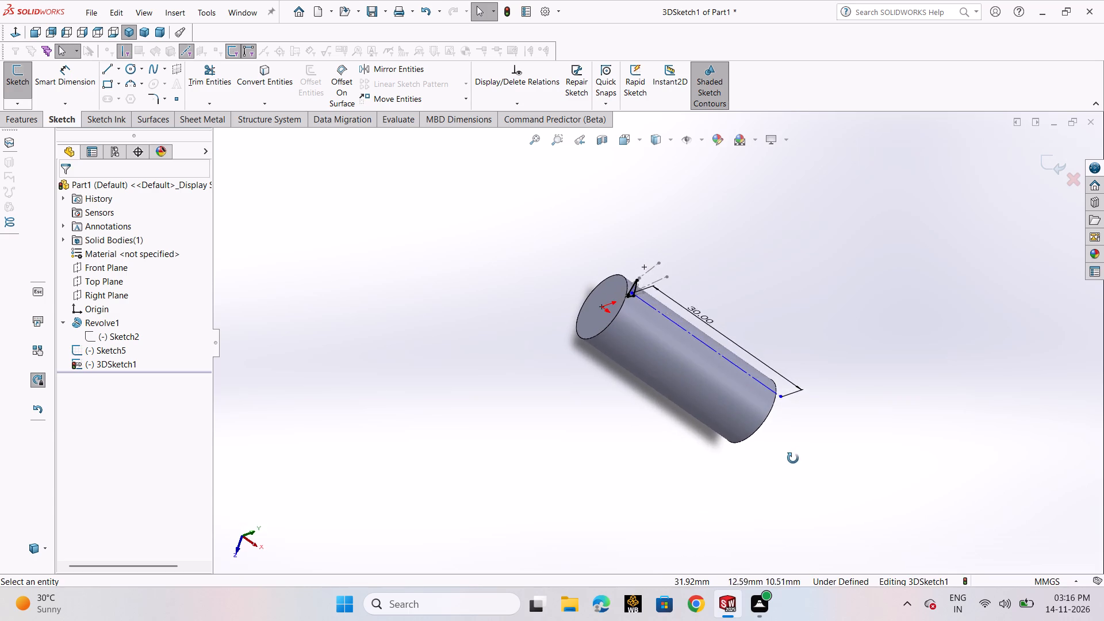
{"action": "middle_click_drag", "start_coordinate": [793, 458], "coordinate": [798, 447]}
{"action": "middle_click_drag", "start_coordinate": [818, 431], "coordinate": [858, 507]}
{"action": "middle_click_drag", "start_coordinate": [738, 379], "coordinate": [764, 438]}
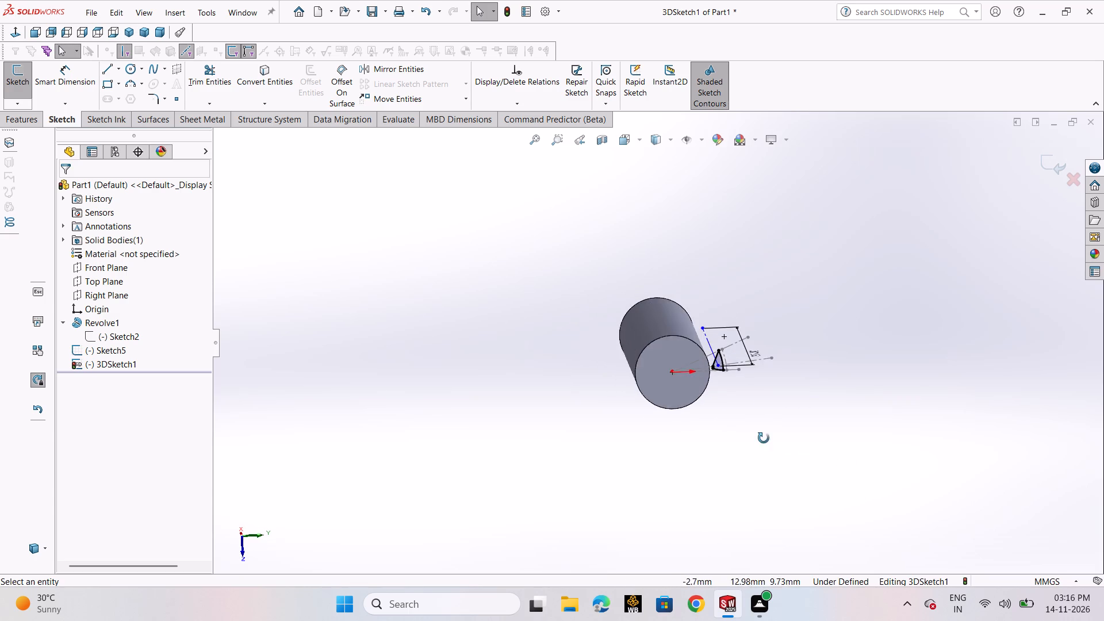
{"action": "middle_click_drag", "start_coordinate": [764, 438], "coordinate": [764, 439]}
{"action": "scroll", "coordinate": [706, 300], "scroll_direction": "down", "scroll_amount": 3}
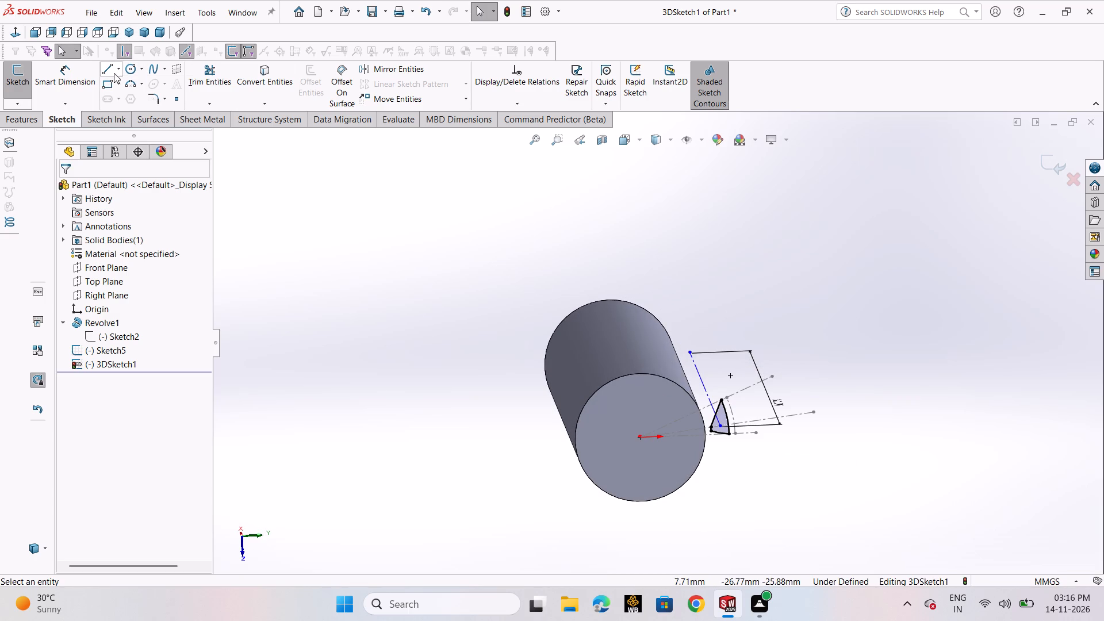
{"action": "left_click", "coordinate": [113, 74]}
{"action": "left_click", "coordinate": [118, 80]}
{"action": "scroll", "coordinate": [673, 359], "scroll_direction": "down", "scroll_amount": 4}
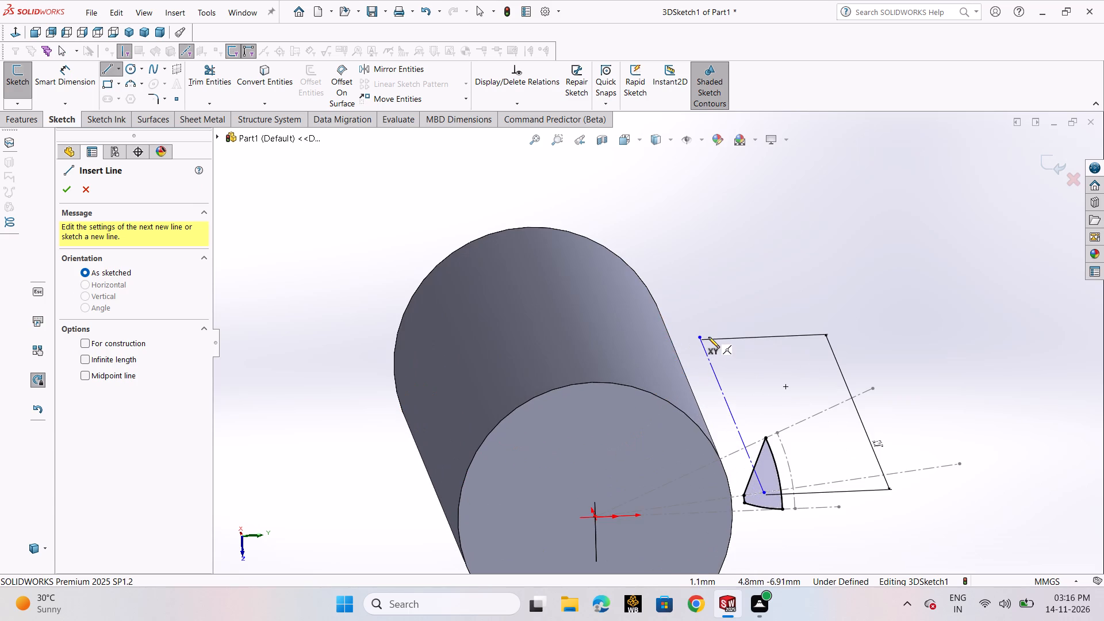
{"action": "left_click", "coordinate": [702, 339]}
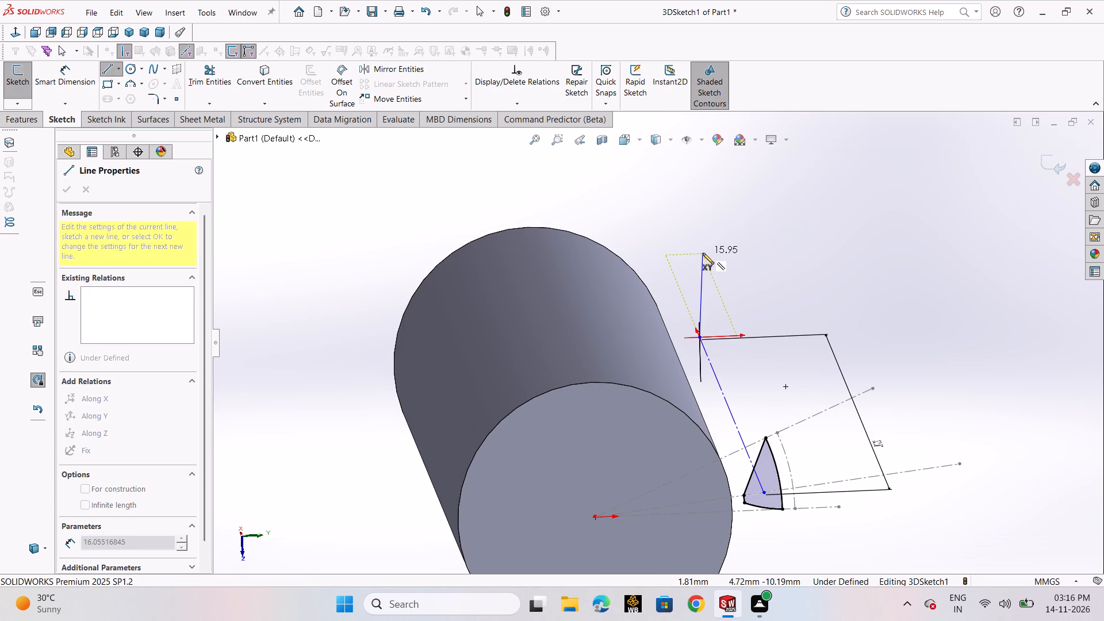
{"action": "middle_click_drag", "start_coordinate": [701, 255], "coordinate": [694, 181]}
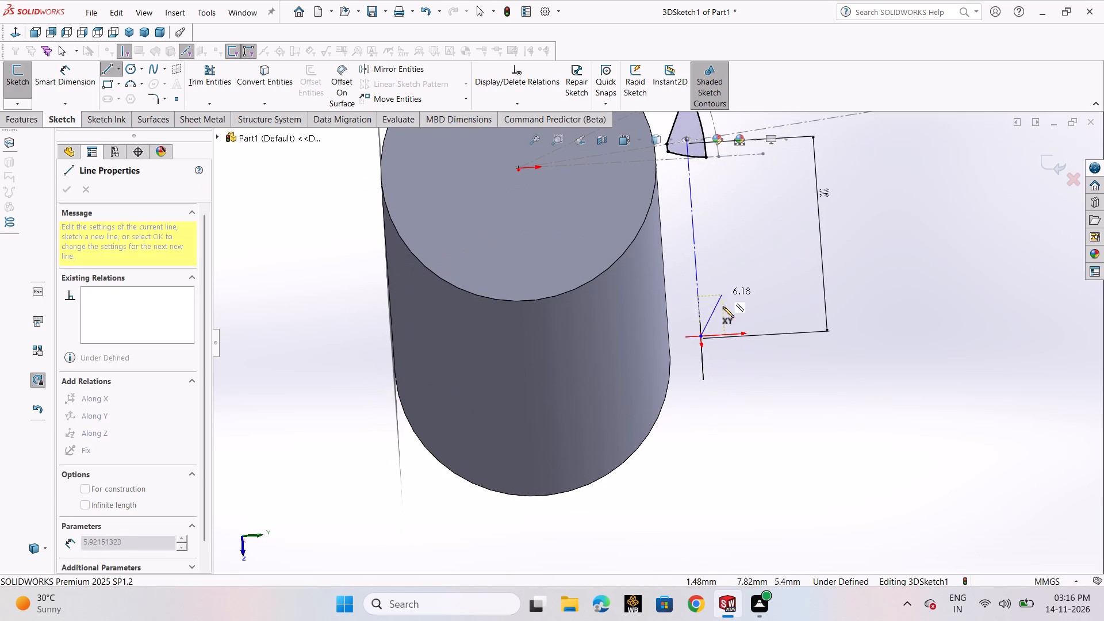
{"action": "middle_click_drag", "start_coordinate": [740, 332], "coordinate": [730, 327]}
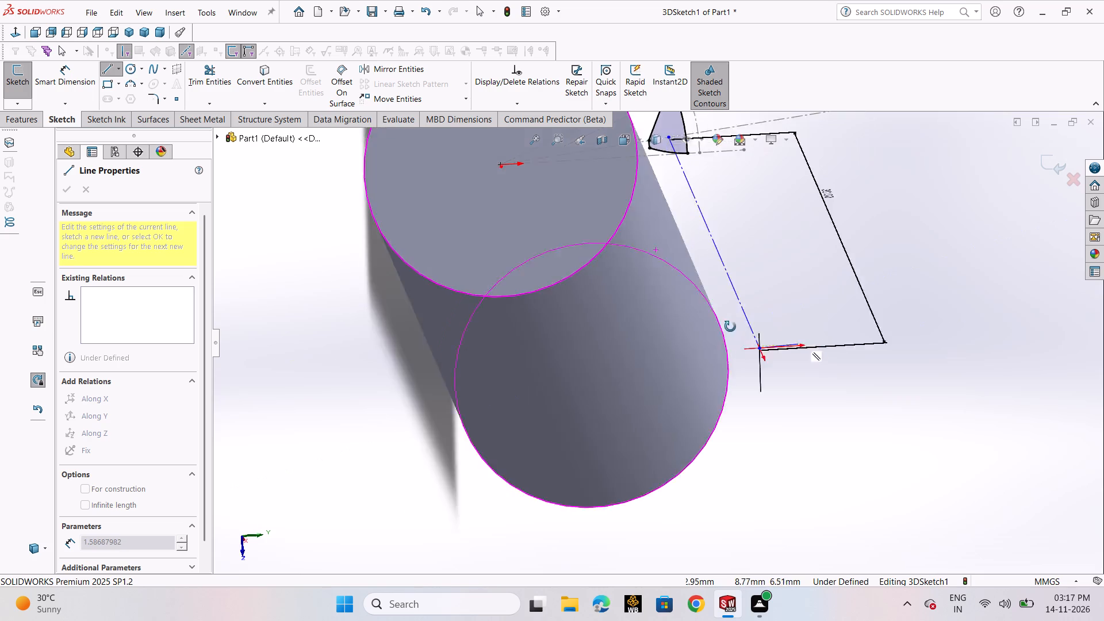
{"action": "middle_click_drag", "start_coordinate": [730, 327], "coordinate": [738, 286]}
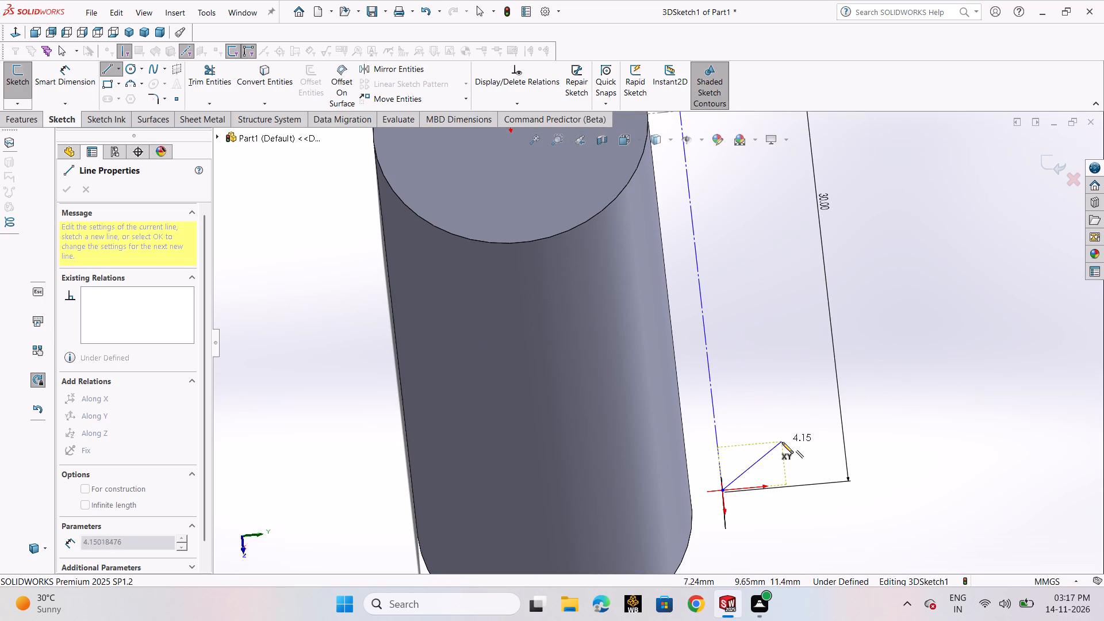
{"action": "left_click", "coordinate": [782, 485]}
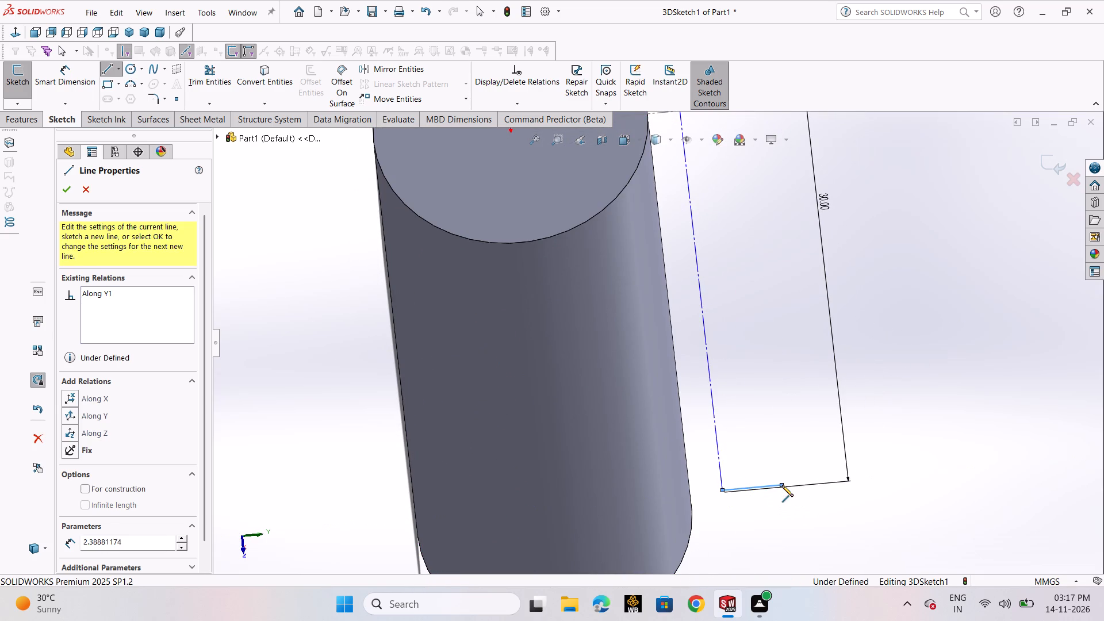
{"action": "right_click", "coordinate": [782, 485]}
{"action": "left_click", "coordinate": [796, 490]}
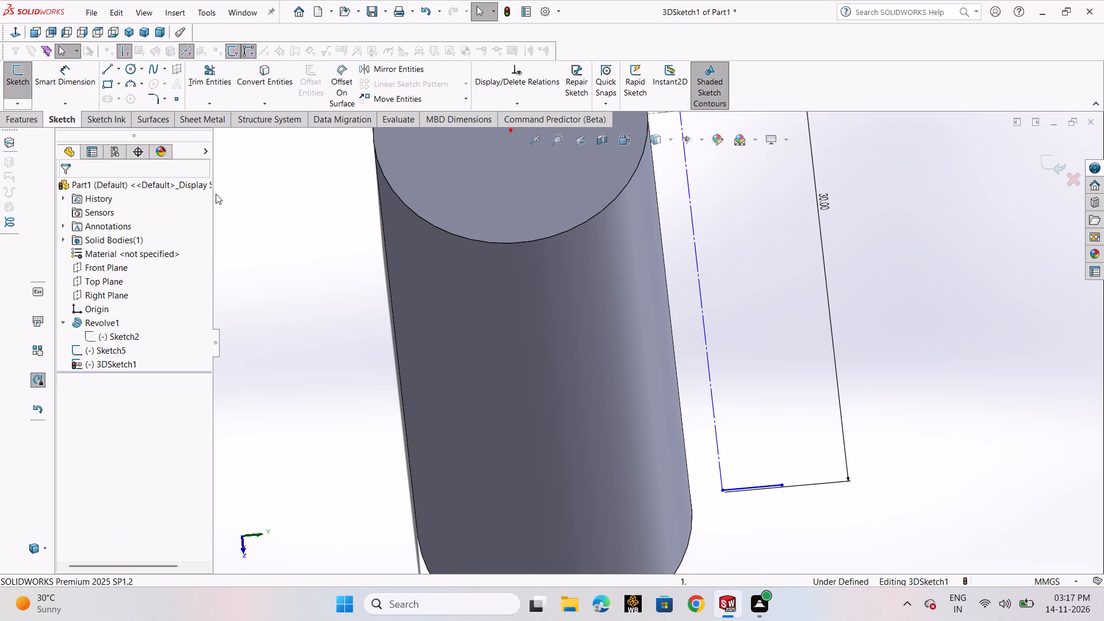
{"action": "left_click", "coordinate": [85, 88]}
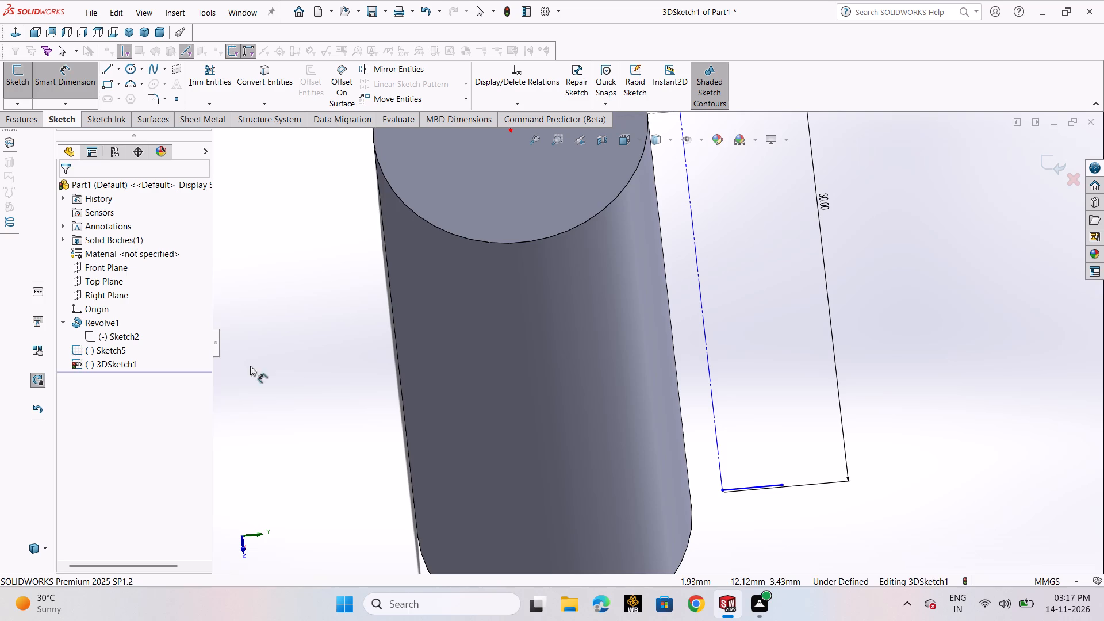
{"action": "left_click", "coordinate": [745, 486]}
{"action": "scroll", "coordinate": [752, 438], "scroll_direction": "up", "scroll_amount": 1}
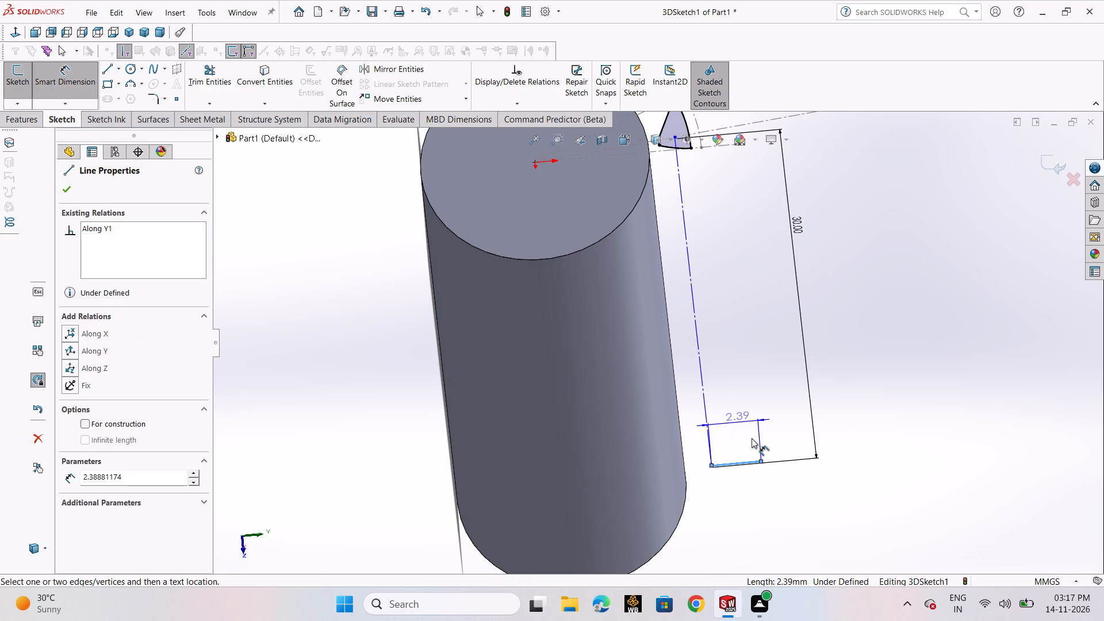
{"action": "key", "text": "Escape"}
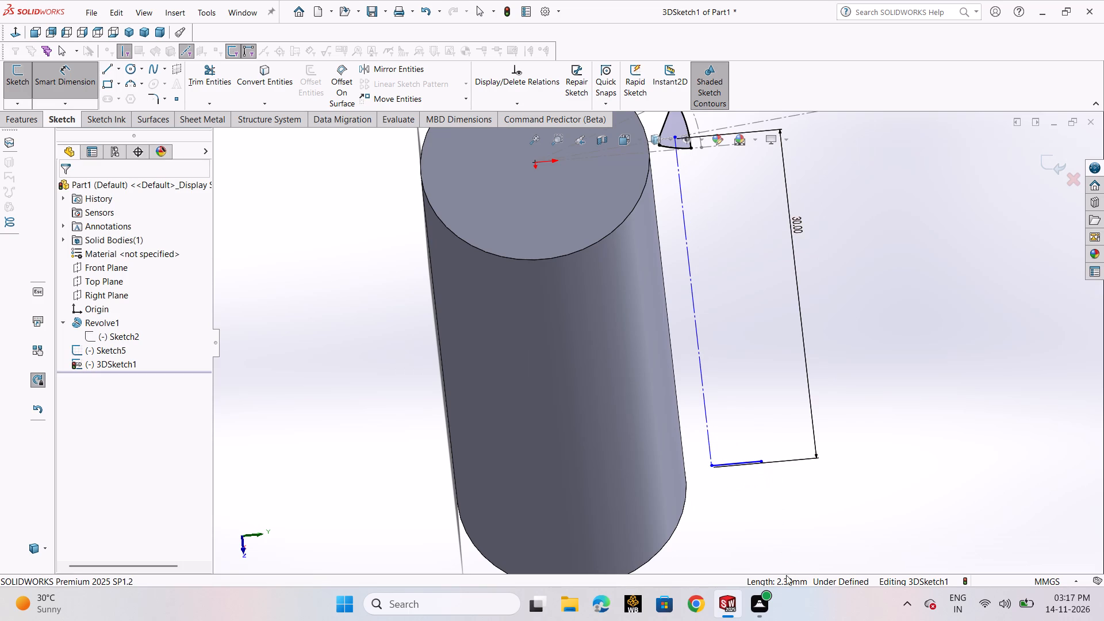
Sketch a line about 3.4 mm long along Z, from the construction line's endpoint inside the tooth profile.
{"action": "key", "text": "ctrl+2"}
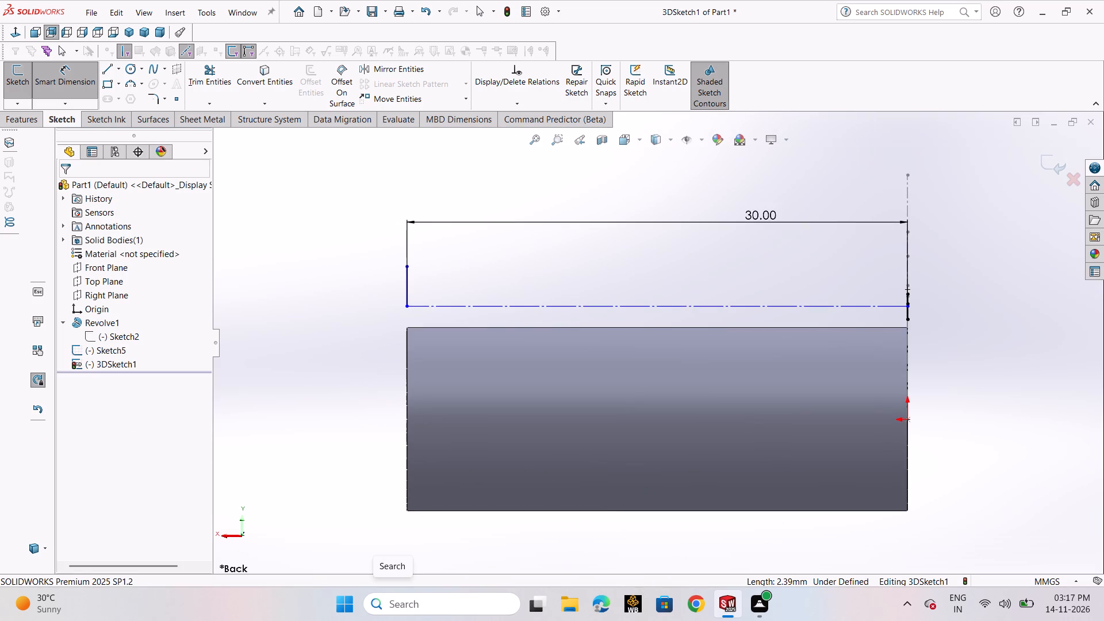
{"action": "key", "text": "ctrl+3"}
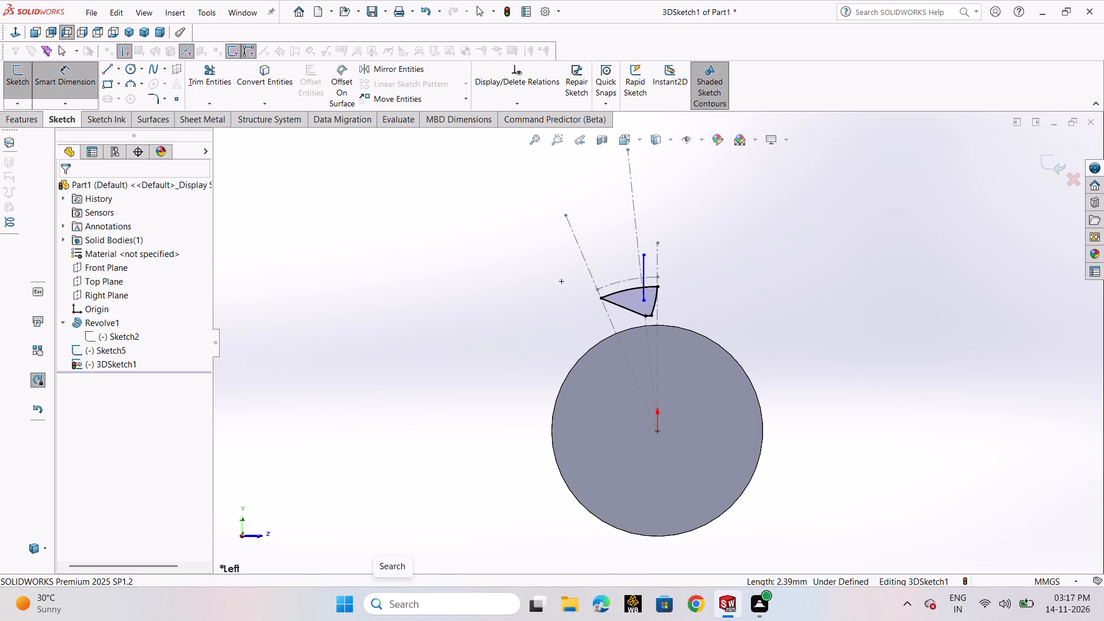
{"action": "left_click", "coordinate": [105, 69]}
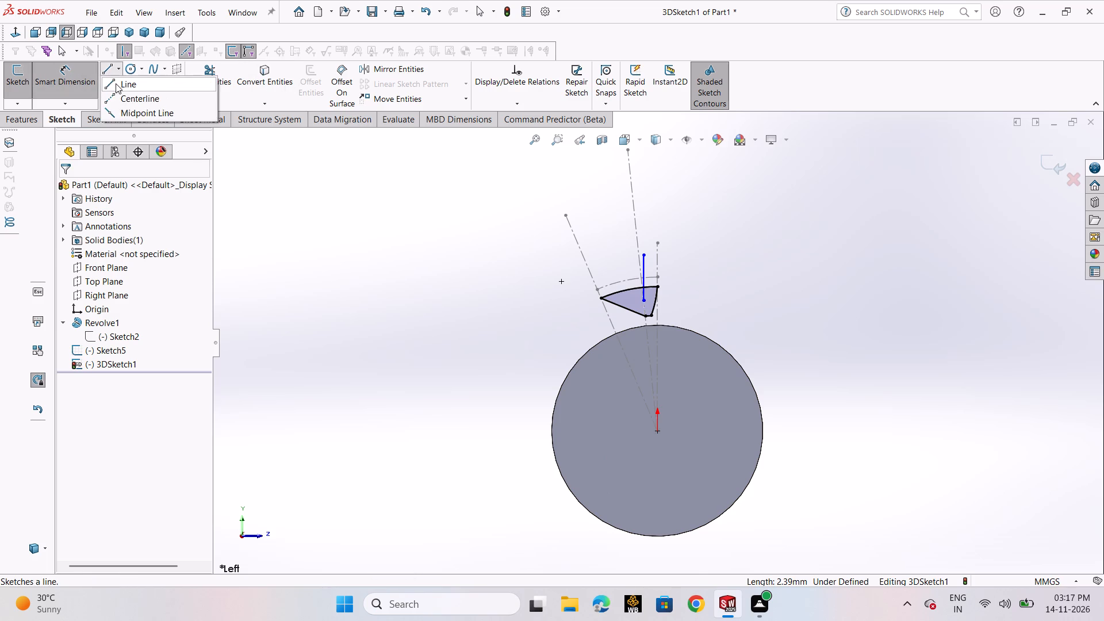
{"action": "left_click", "coordinate": [116, 83]}
{"action": "left_click", "coordinate": [643, 298]}
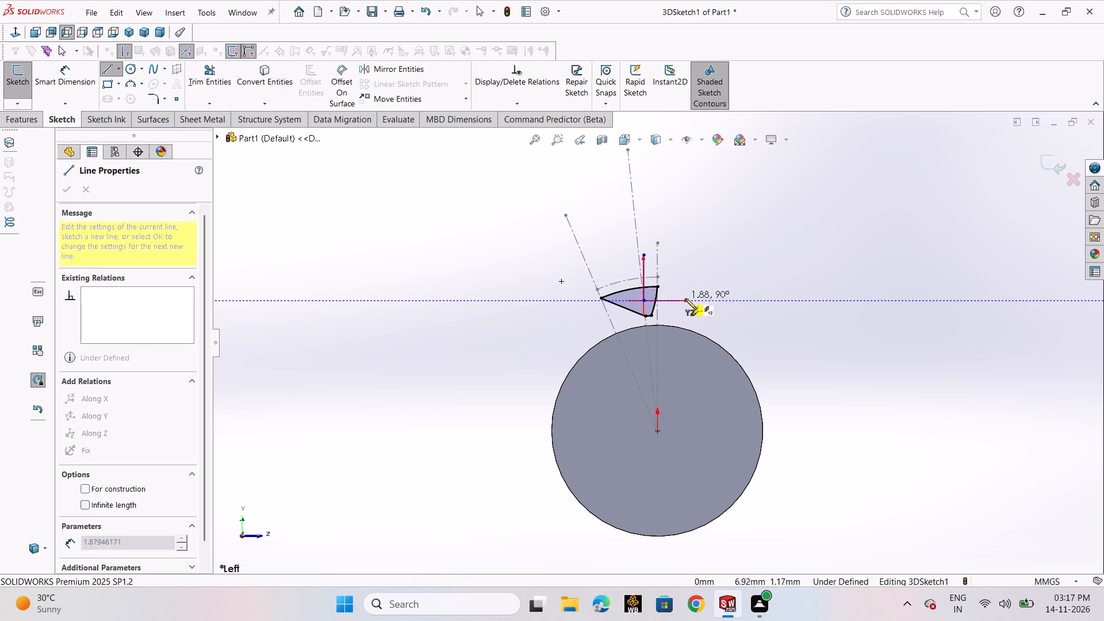
{"action": "left_click", "coordinate": [710, 298]}
{"action": "right_click", "coordinate": [710, 298]}
{"action": "left_click", "coordinate": [735, 308]}
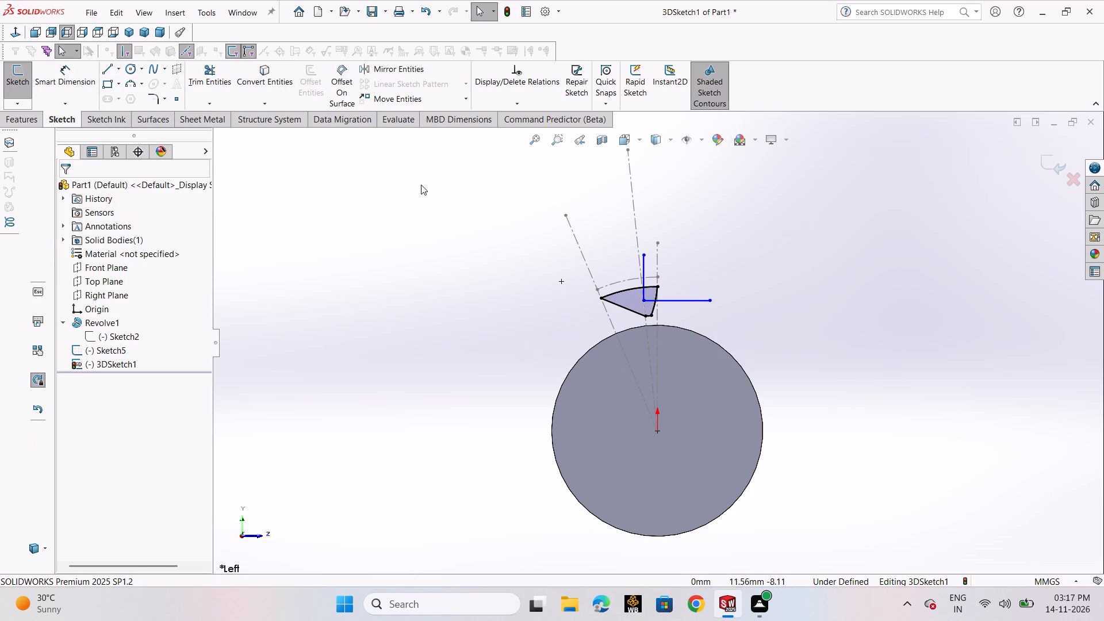
Dimension the length of the Z-direction line at the tooth profile to 4 mm.
{"action": "left_click", "coordinate": [60, 80]}
{"action": "left_click", "coordinate": [700, 301]}
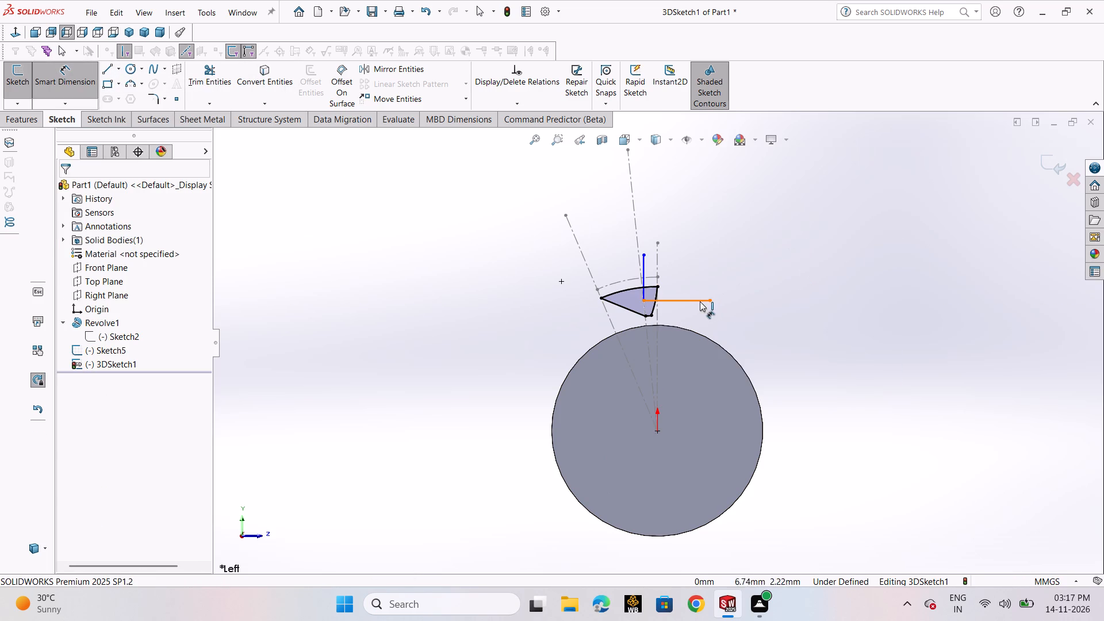
{"action": "left_click", "coordinate": [683, 224]}
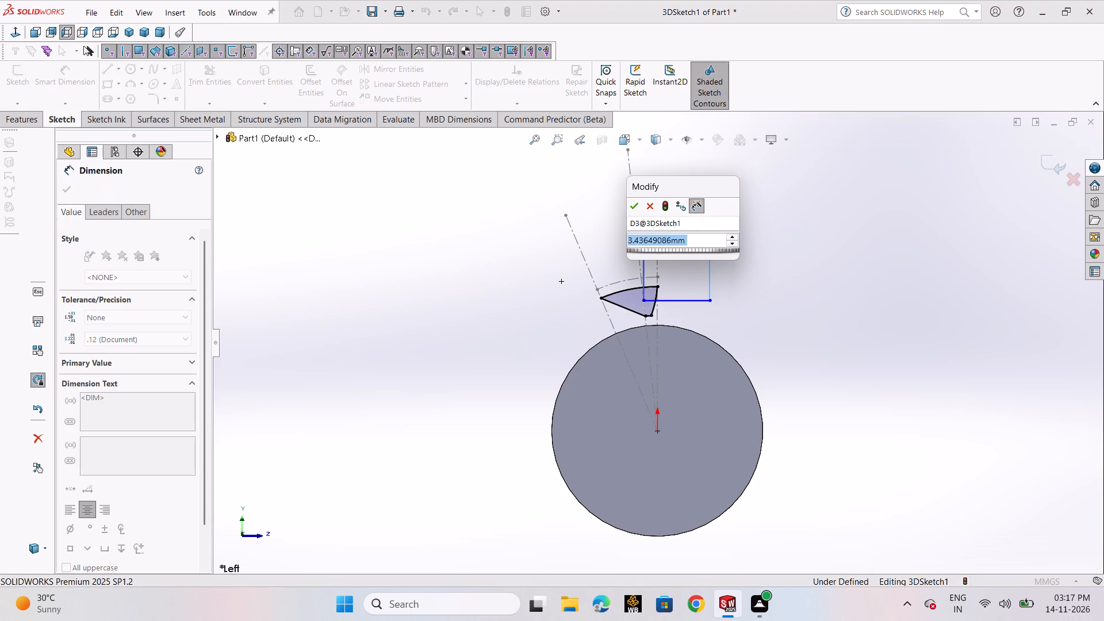
{"action": "key", "text": "4"}
{"action": "key", "text": "Return"}
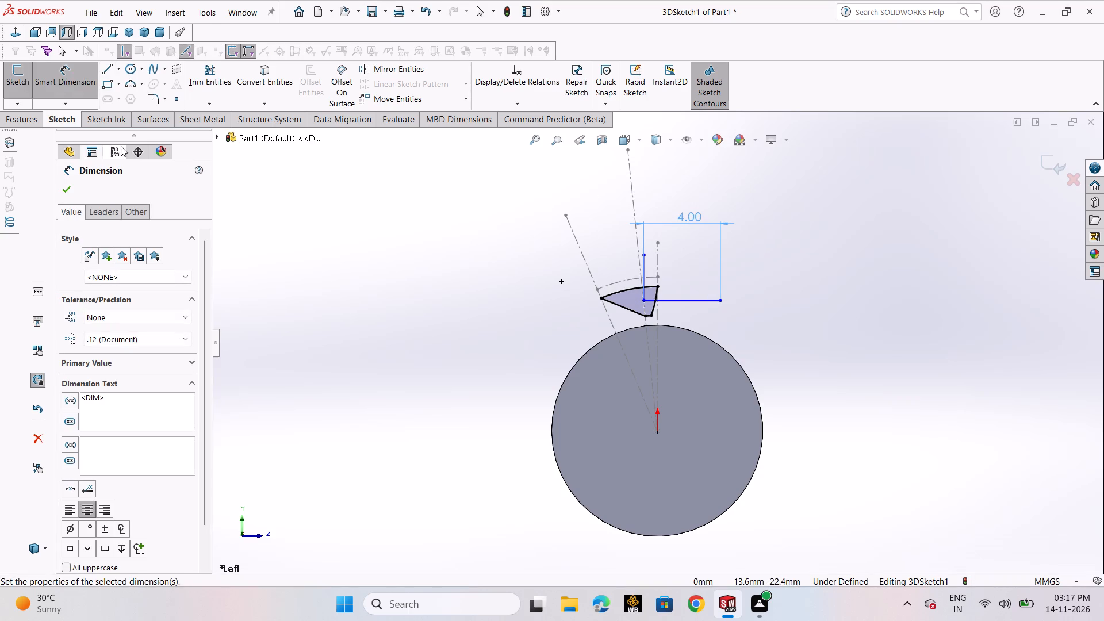
{"action": "left_click", "coordinate": [72, 197]}
Sketch a line about 2.75 mm long along Z, from the construction line's far endpoint where the short Y-direction line starts.
{"action": "scroll", "coordinate": [715, 241], "scroll_direction": "up", "scroll_amount": 1}
{"action": "middle_click_drag", "start_coordinate": [743, 260], "coordinate": [720, 336]}
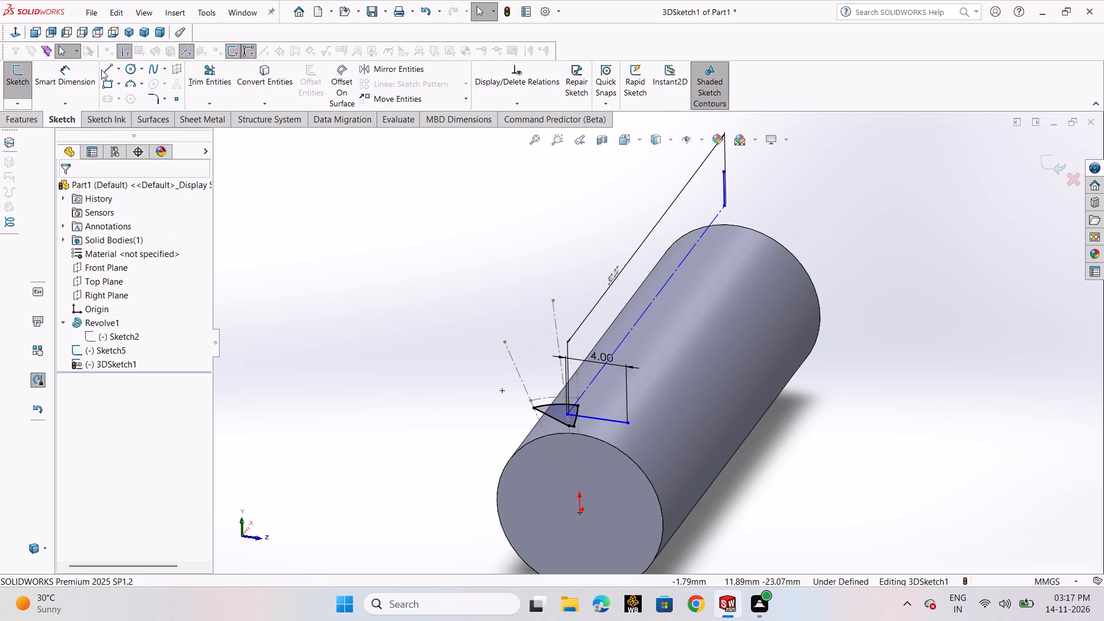
{"action": "left_click", "coordinate": [104, 68]}
{"action": "left_click", "coordinate": [112, 80]}
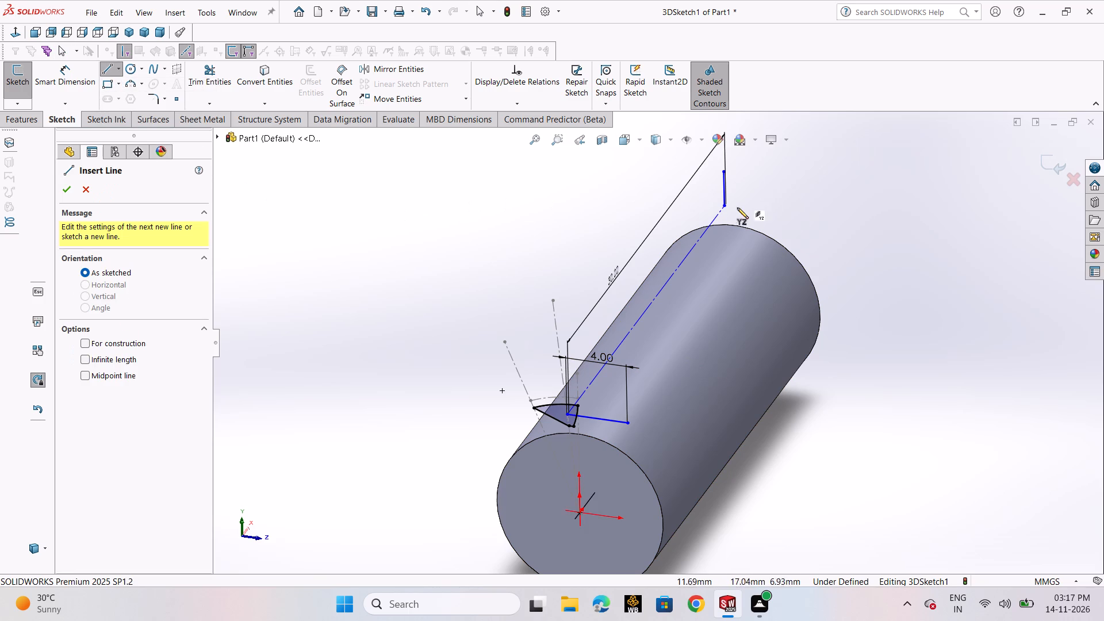
{"action": "left_click", "coordinate": [725, 209]}
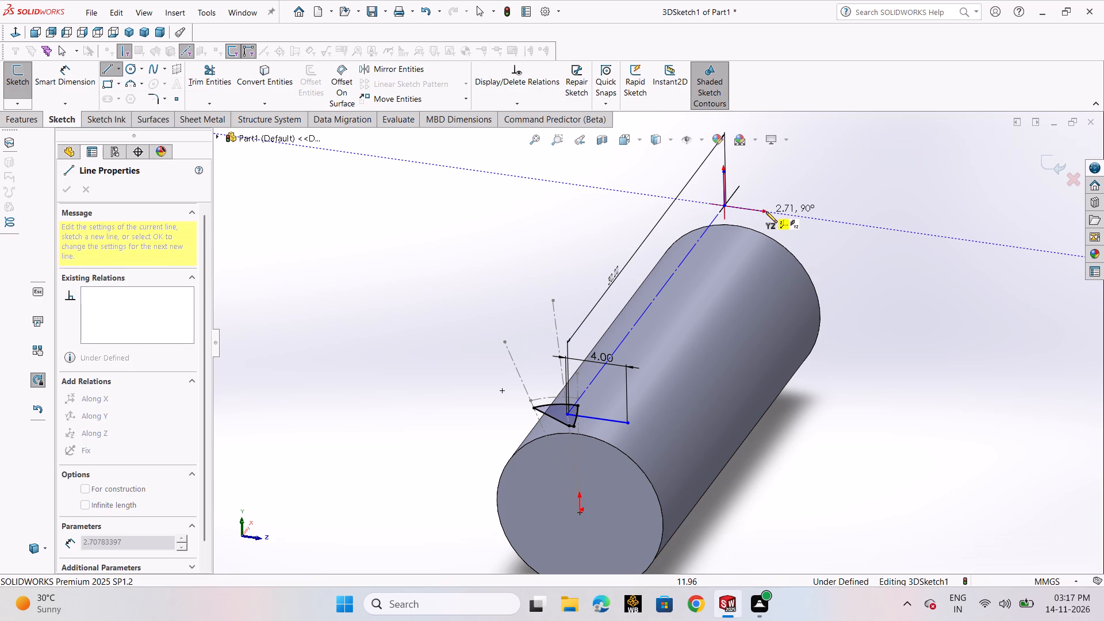
{"action": "left_click", "coordinate": [766, 212]}
{"action": "right_click", "coordinate": [766, 212]}
{"action": "left_click", "coordinate": [782, 217]}
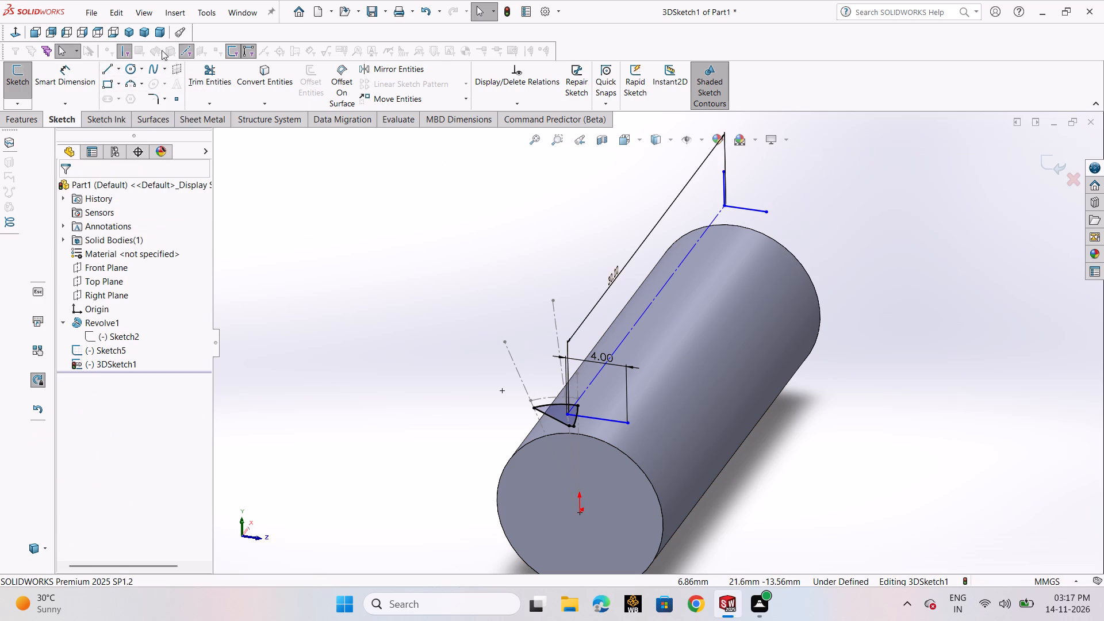
Dimension the length of the Z-direction line at the far end of the construction line to 3 mm.
{"action": "left_click", "coordinate": [81, 83]}
{"action": "left_click", "coordinate": [747, 210]}
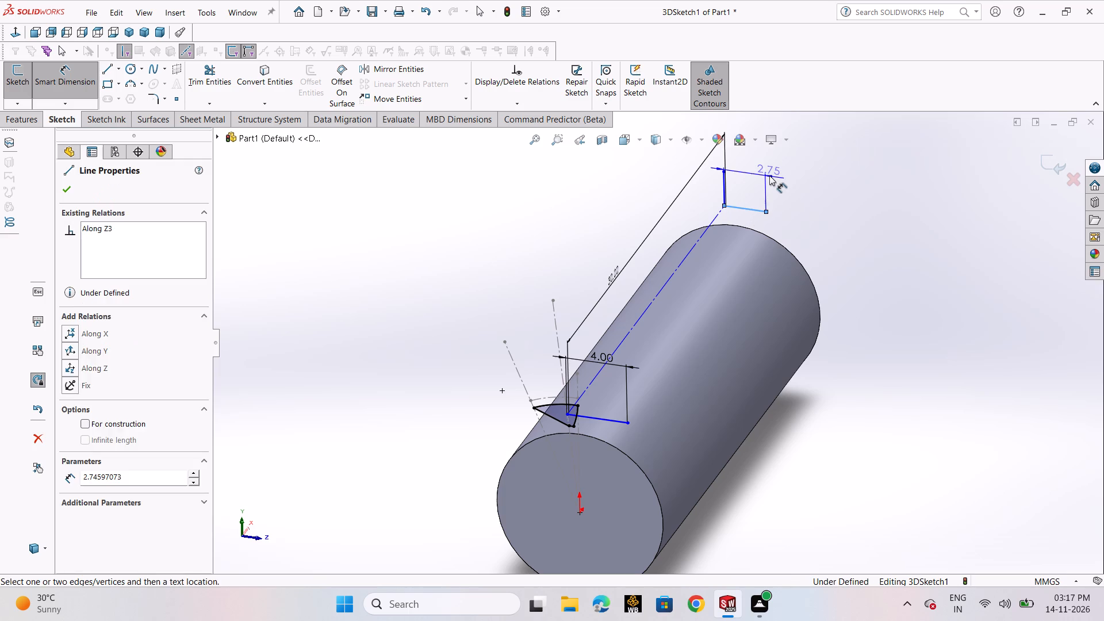
{"action": "left_click", "coordinate": [770, 172]}
{"action": "key", "text": "3"}
{"action": "key", "text": "Return"}
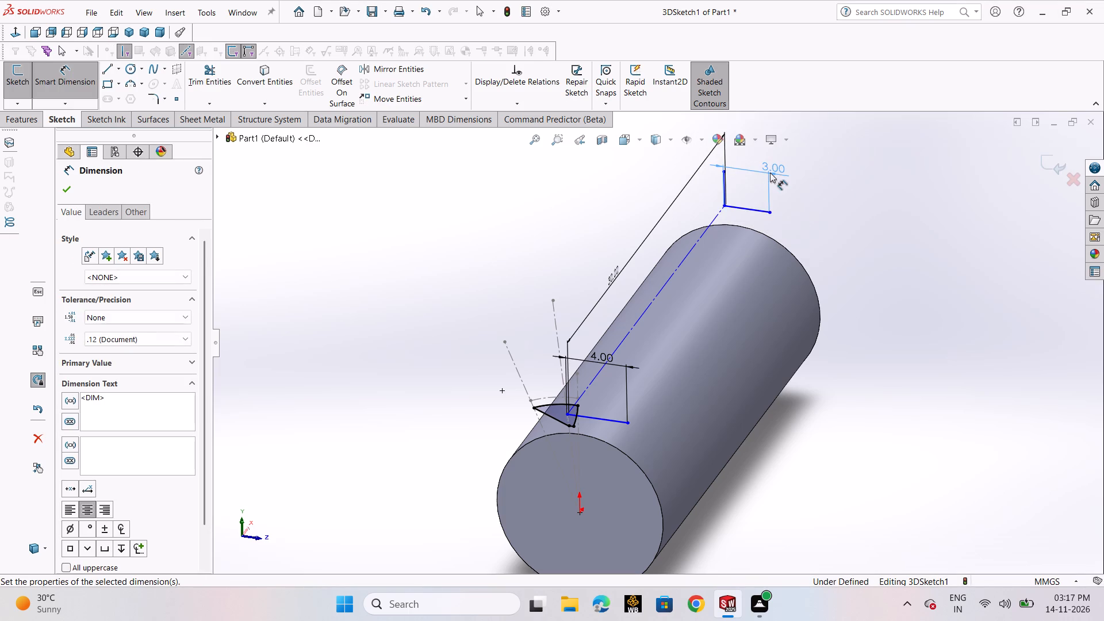
{"action": "left_click", "coordinate": [60, 194]}
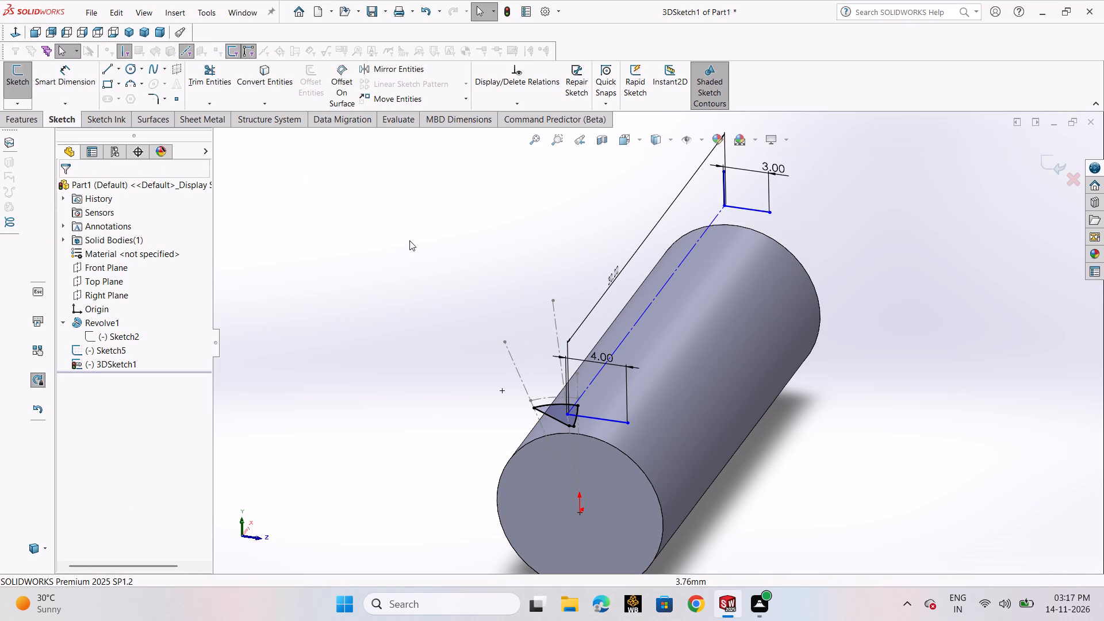
{"action": "left_click", "coordinate": [414, 240]}
Delete the 4 mm Z-direction line at the tooth profile together with its dimension.
{"action": "left_click", "coordinate": [600, 416]}
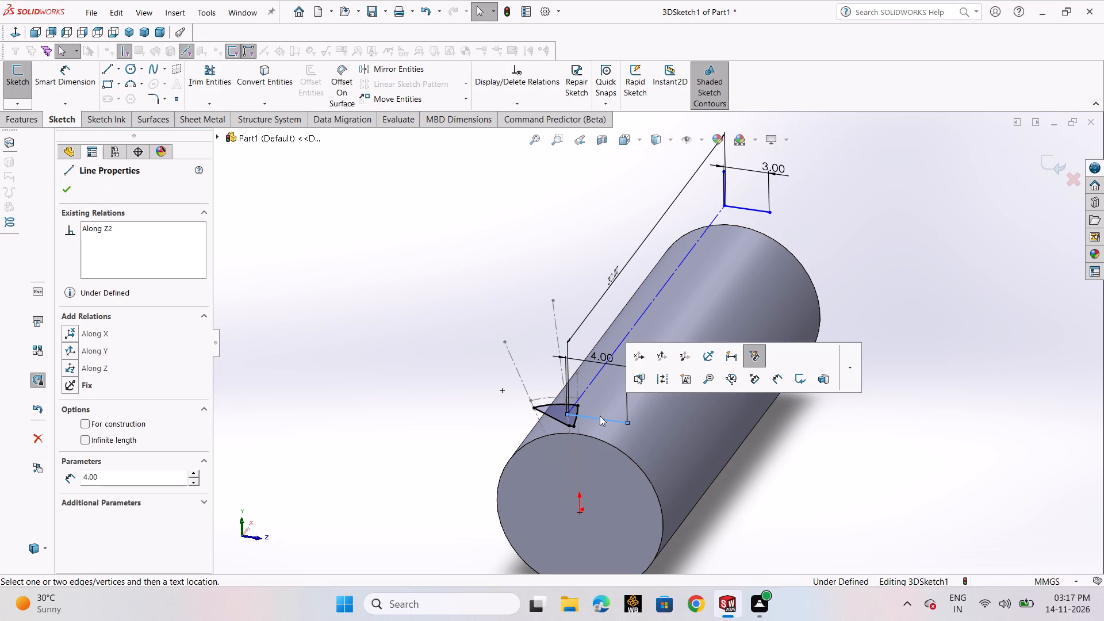
{"action": "key", "text": "Delete"}
{"action": "left_click", "coordinate": [489, 301]}
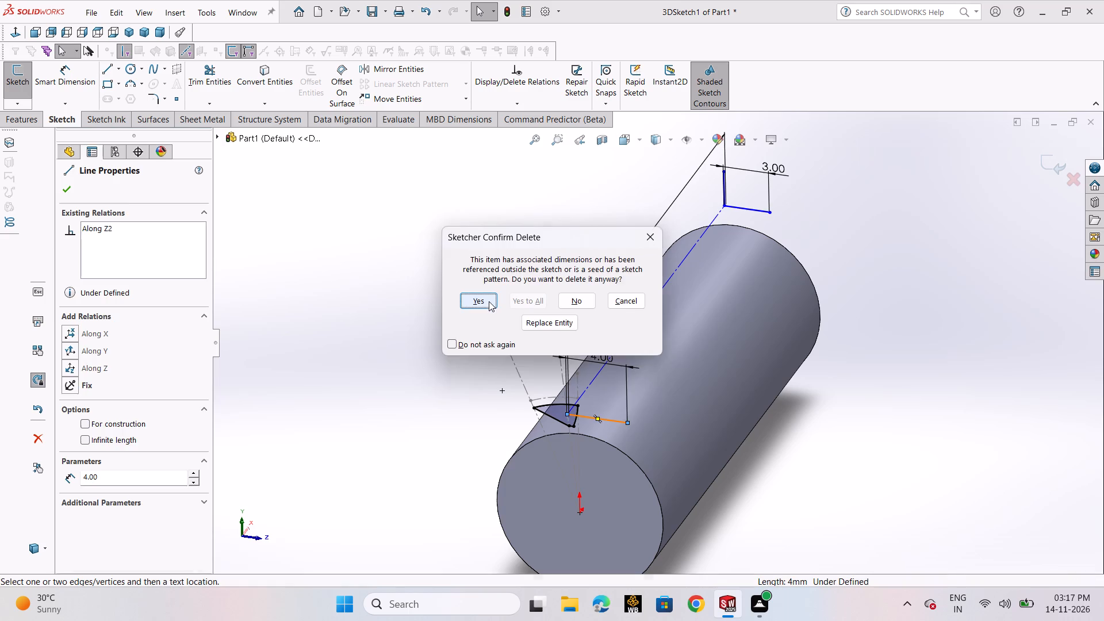
Convert the 3 mm Z-direction line and the short Y-direction line at the path's far end to construction geometry.
{"action": "left_click", "coordinate": [755, 210]}
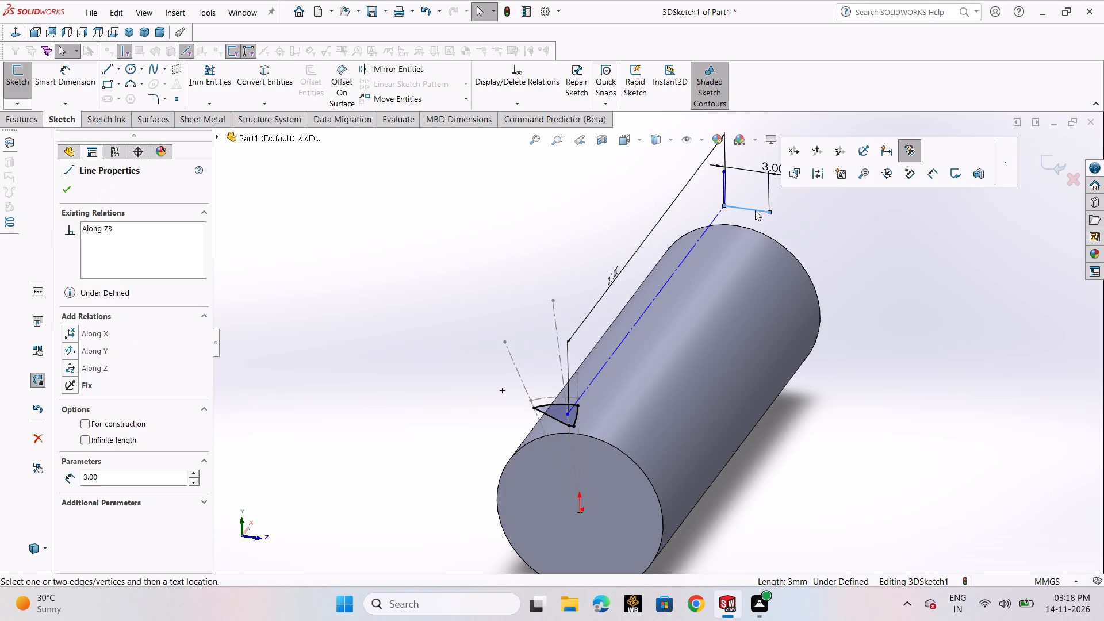
{"action": "left_click", "coordinate": [816, 179]}
{"action": "left_click", "coordinate": [797, 239]}
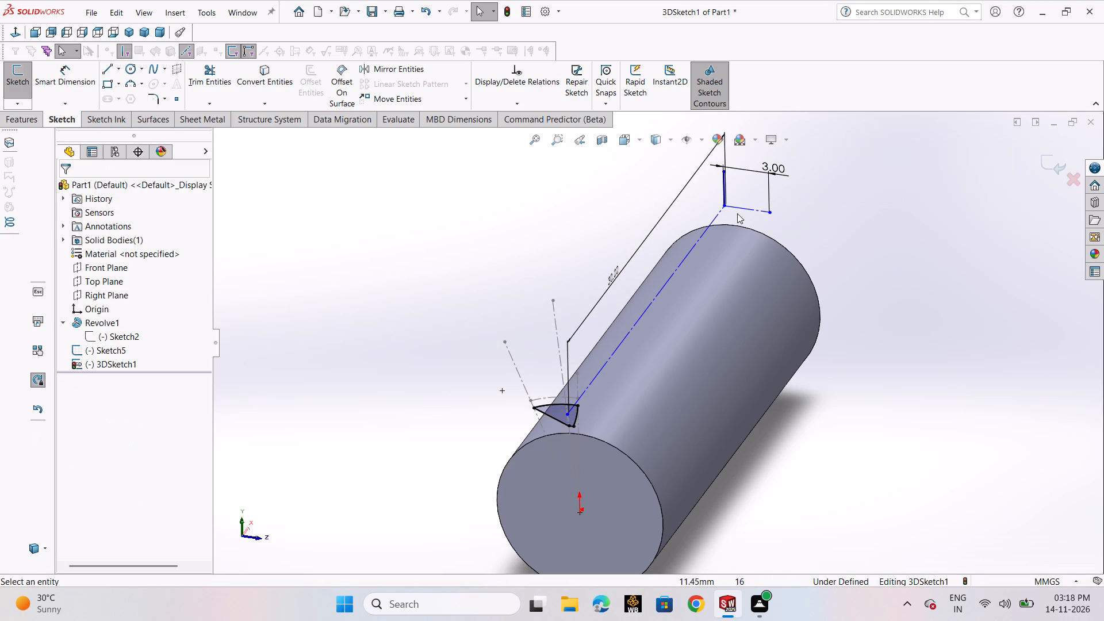
{"action": "left_click", "coordinate": [721, 187]}
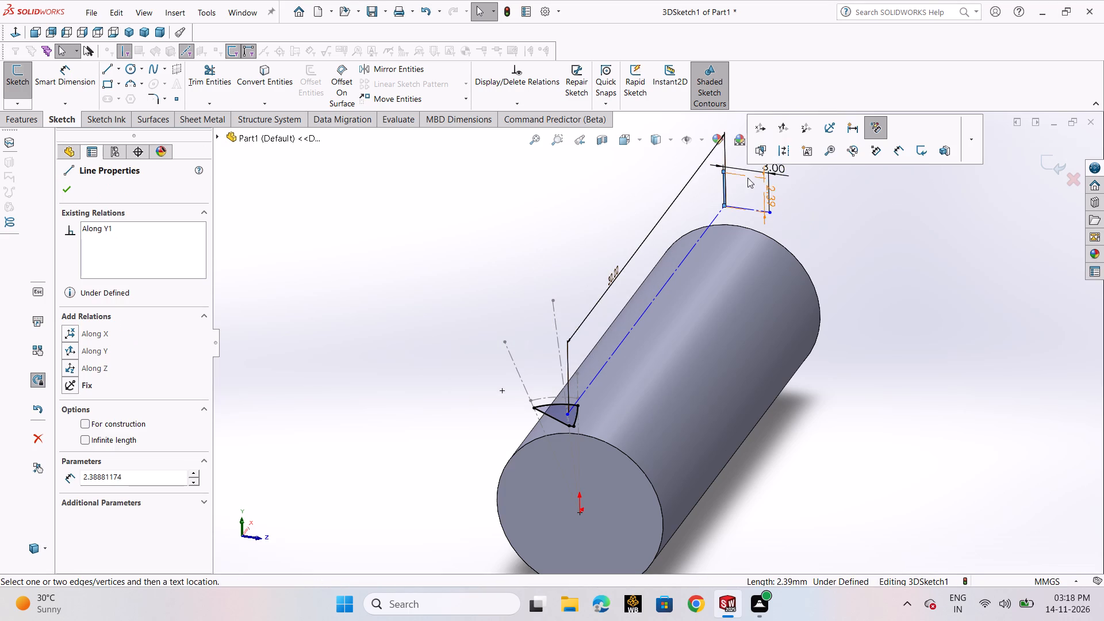
{"action": "left_click", "coordinate": [777, 156]}
{"action": "left_click", "coordinate": [859, 242]}
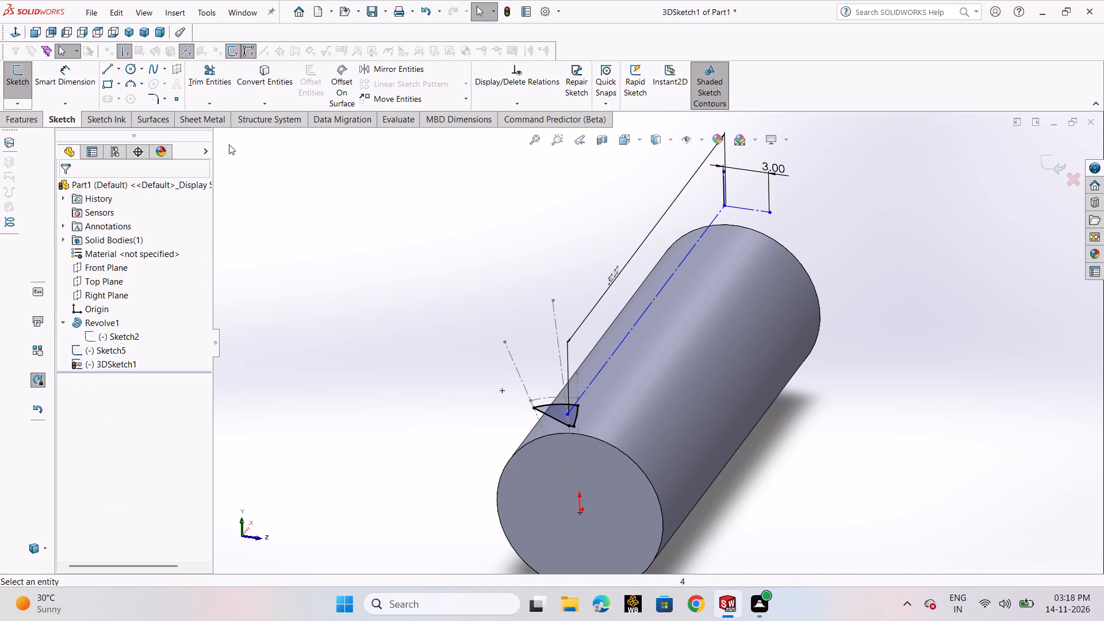
Draw a three-point spline from the tooth-profile point through the long construction line's midpoint to the 3 mm line's free end, and exit the 3D sketch.
{"action": "left_click", "coordinate": [152, 67]}
{"action": "left_click", "coordinate": [169, 86]}
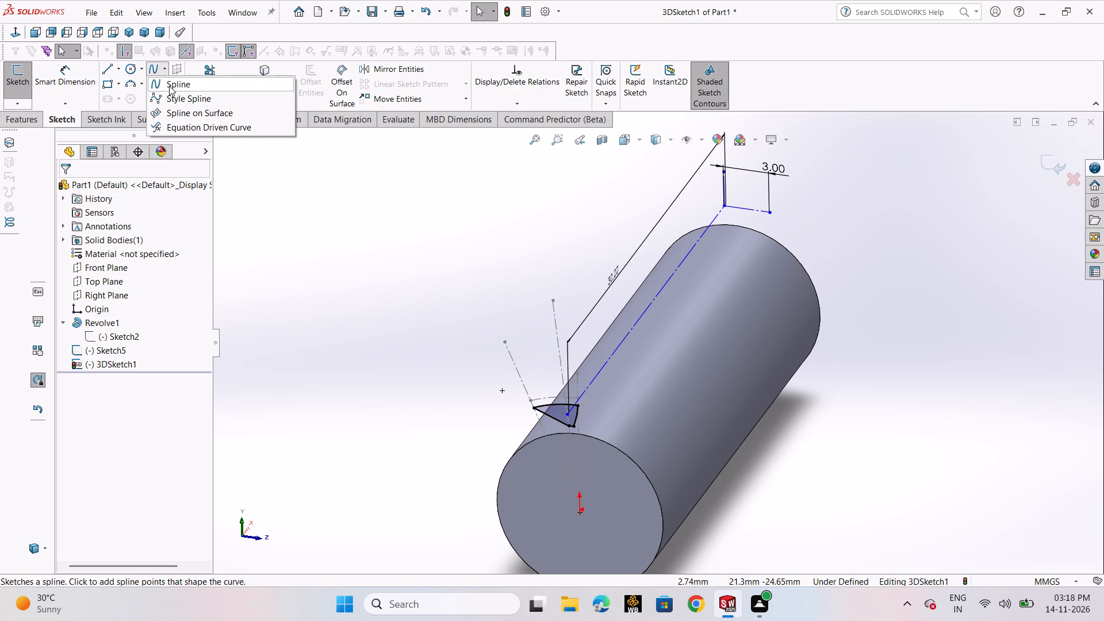
{"action": "left_click", "coordinate": [566, 415]}
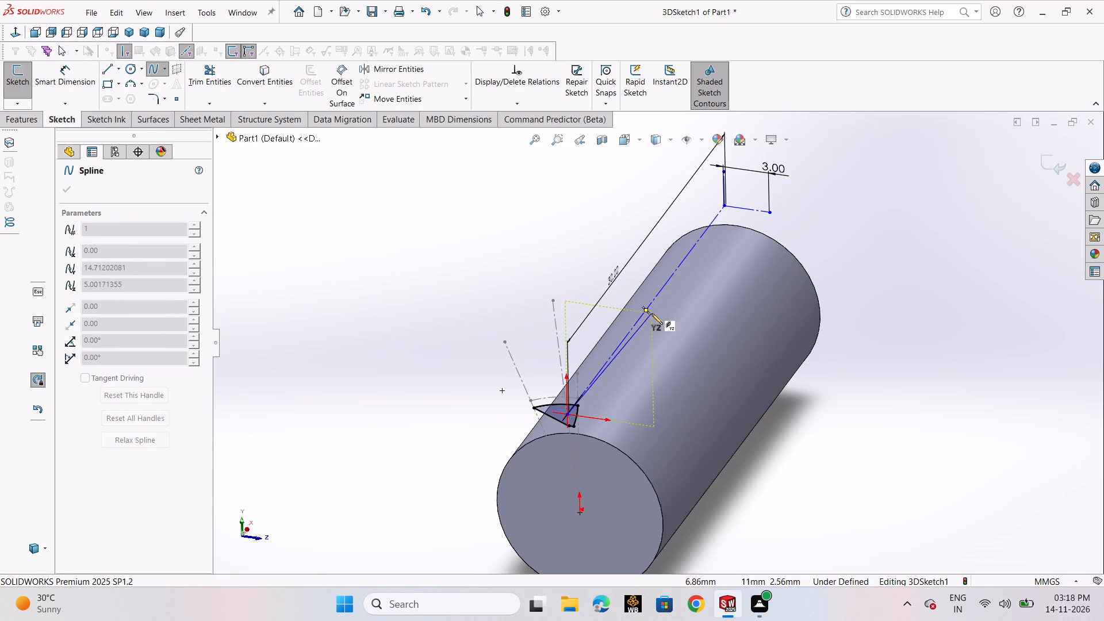
{"action": "left_click", "coordinate": [646, 309]}
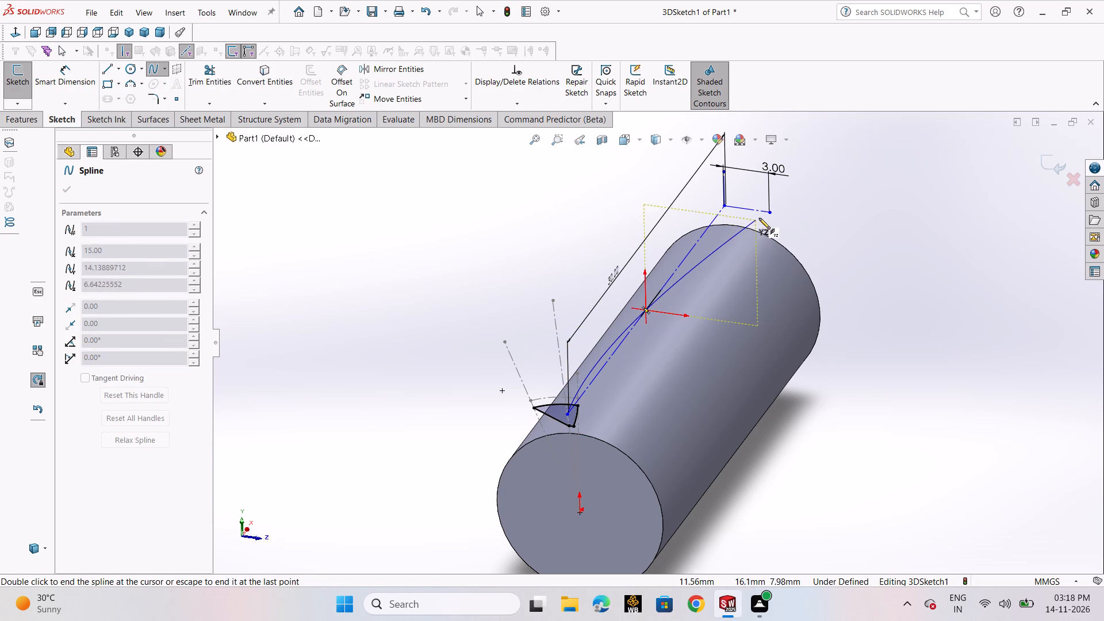
{"action": "left_click", "coordinate": [770, 212]}
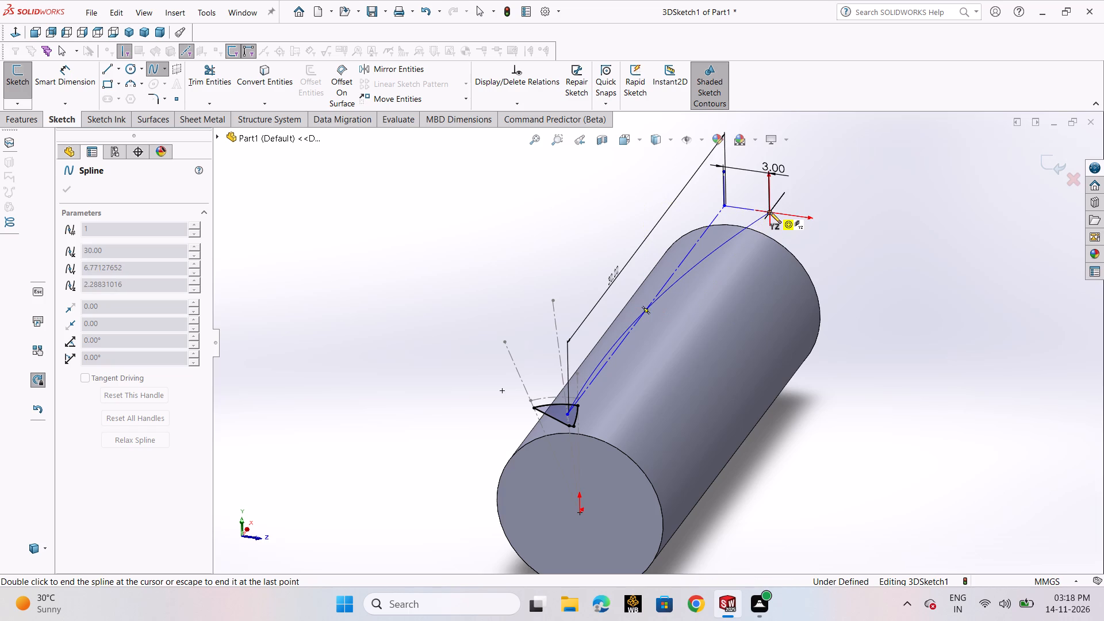
{"action": "right_click", "coordinate": [770, 212]}
{"action": "left_click", "coordinate": [789, 222]}
{"action": "middle_click_drag", "start_coordinate": [819, 340], "coordinate": [821, 304]}
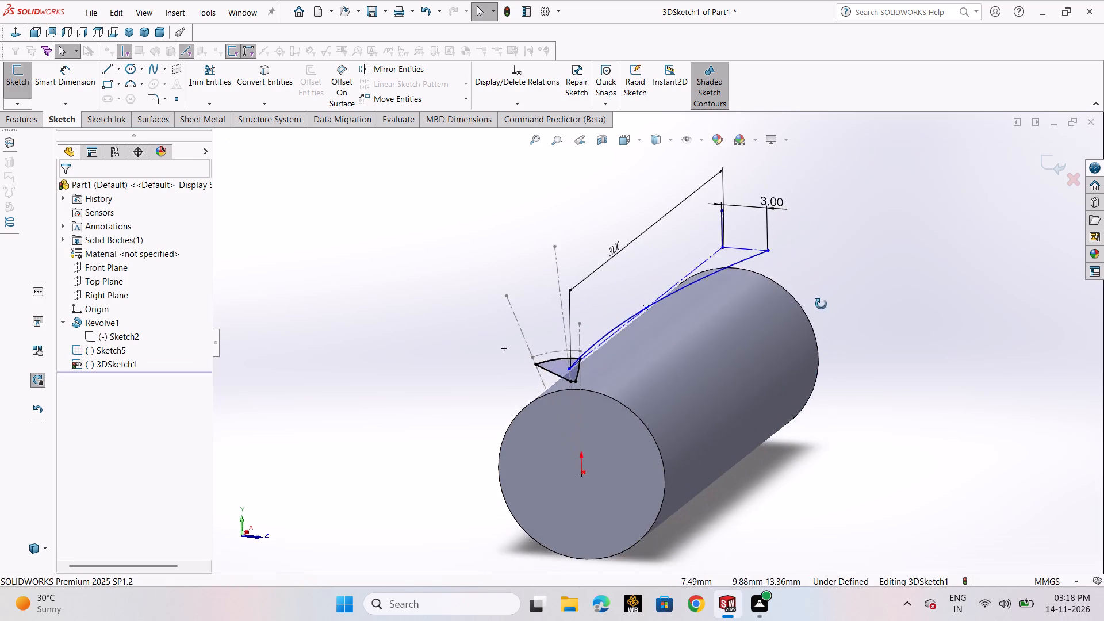
{"action": "middle_click_drag", "start_coordinate": [821, 304], "coordinate": [904, 278]}
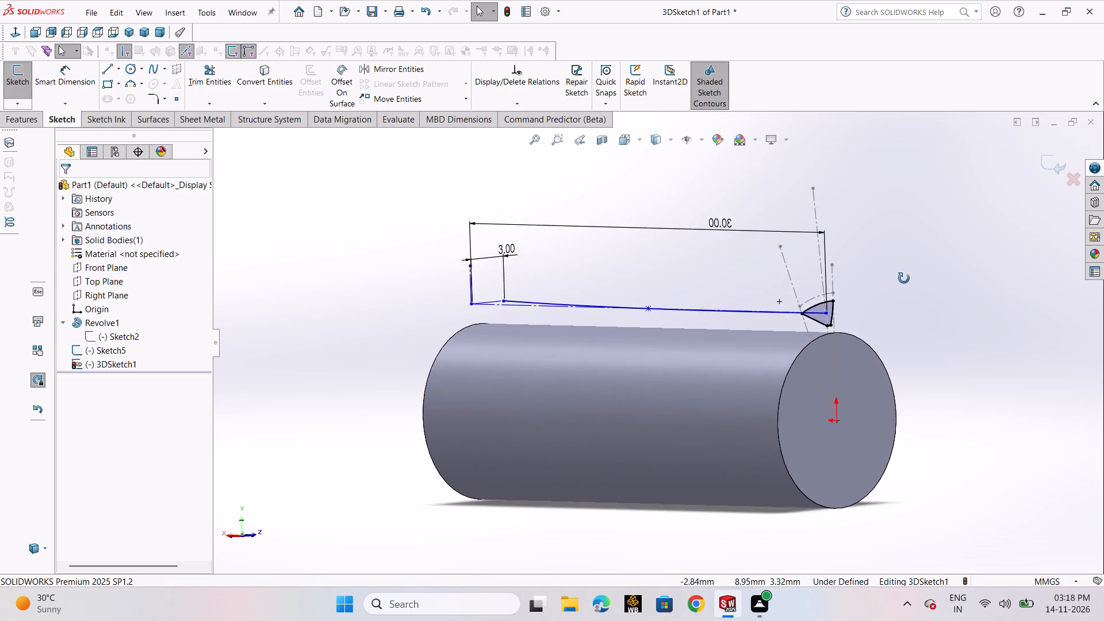
{"action": "middle_click_drag", "start_coordinate": [904, 278], "coordinate": [907, 289]}
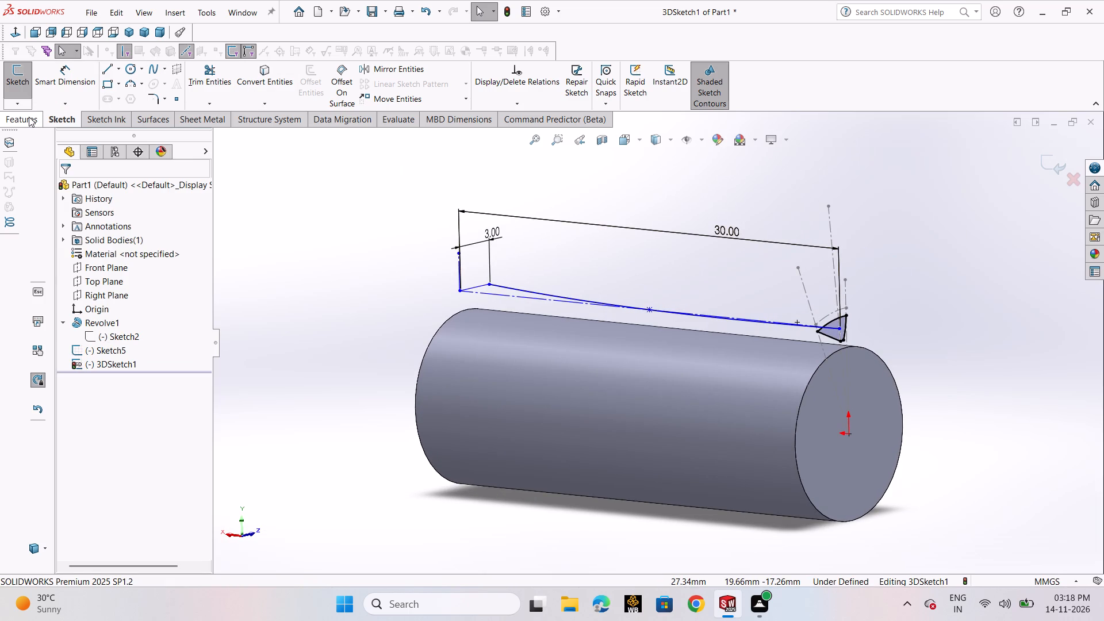
{"action": "left_click", "coordinate": [1048, 158]}
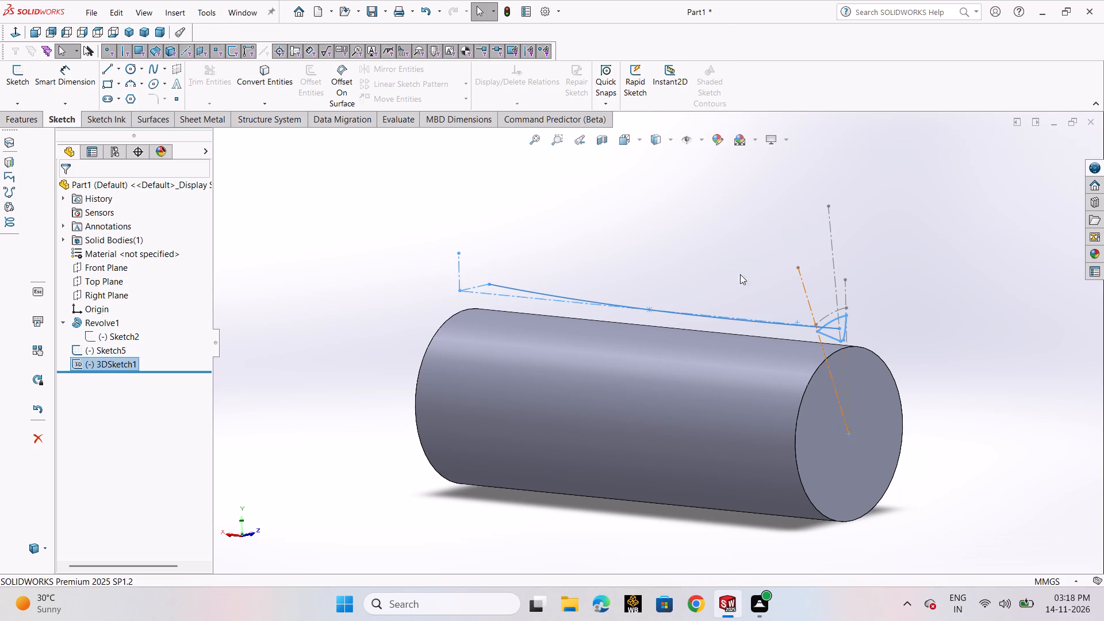
{"action": "left_click", "coordinate": [362, 233]}
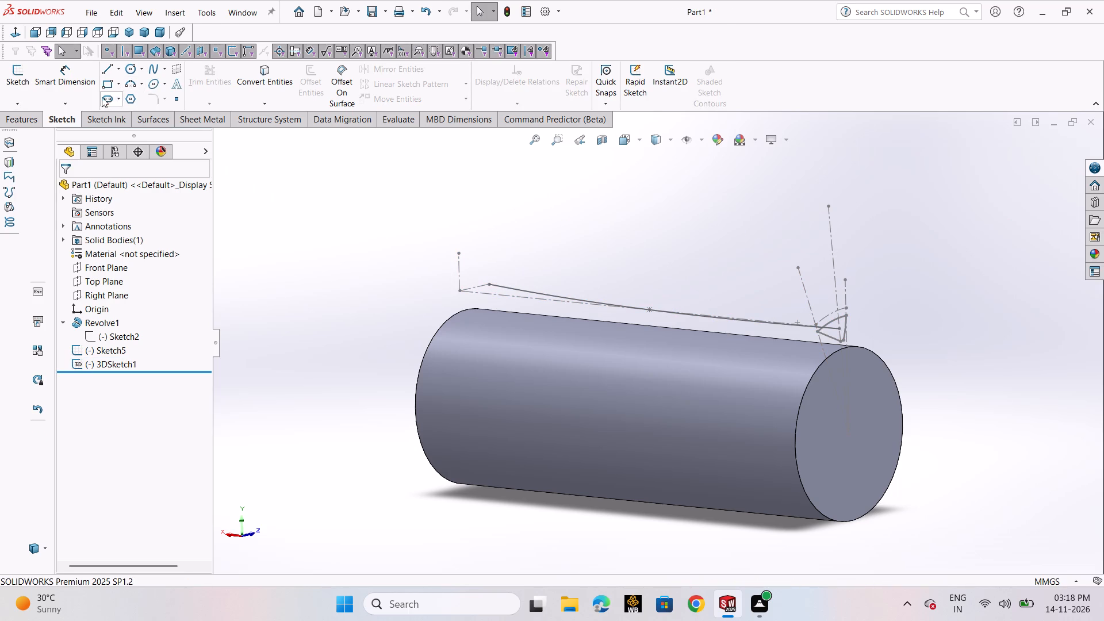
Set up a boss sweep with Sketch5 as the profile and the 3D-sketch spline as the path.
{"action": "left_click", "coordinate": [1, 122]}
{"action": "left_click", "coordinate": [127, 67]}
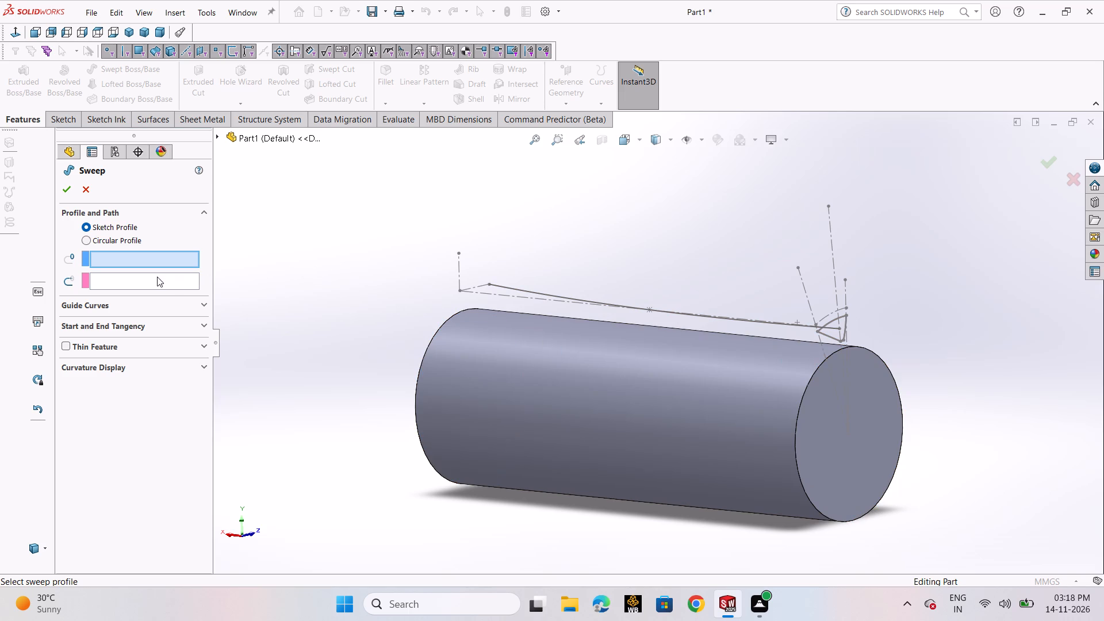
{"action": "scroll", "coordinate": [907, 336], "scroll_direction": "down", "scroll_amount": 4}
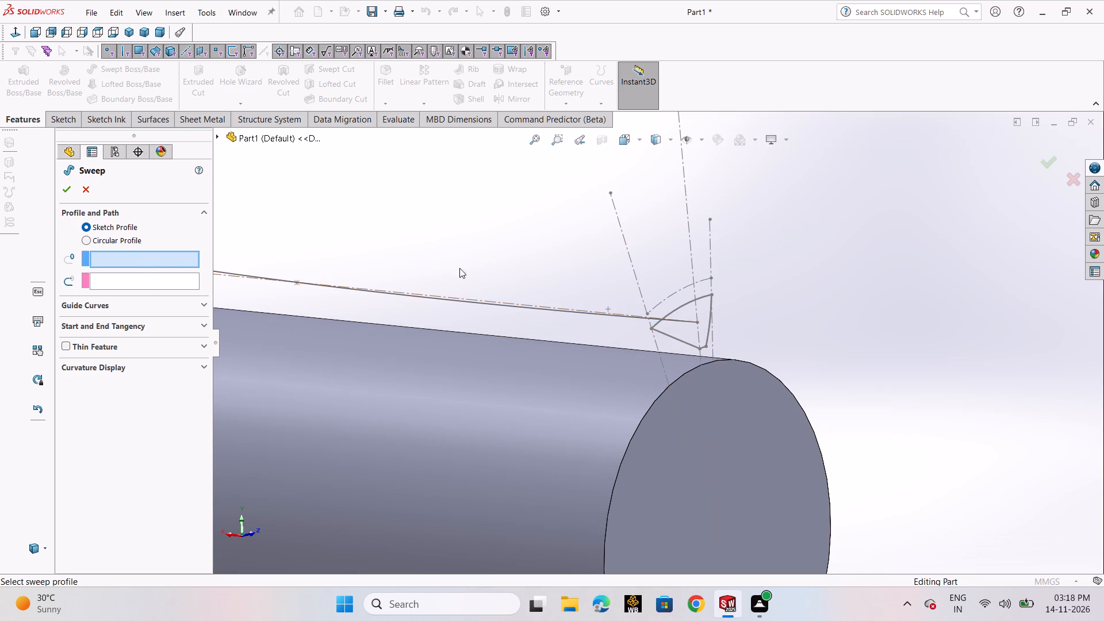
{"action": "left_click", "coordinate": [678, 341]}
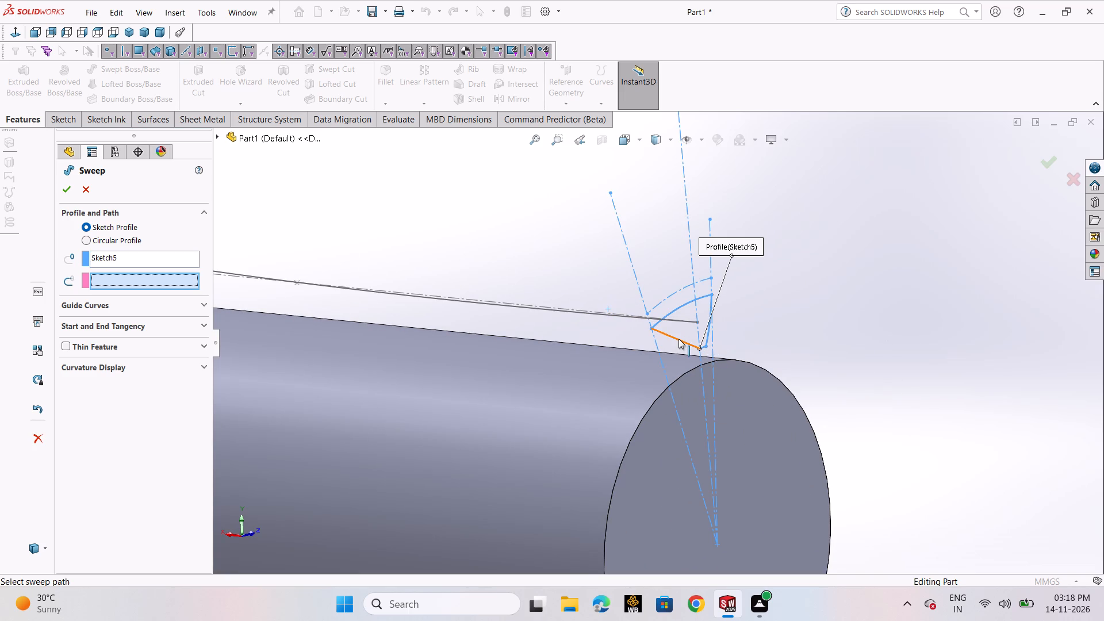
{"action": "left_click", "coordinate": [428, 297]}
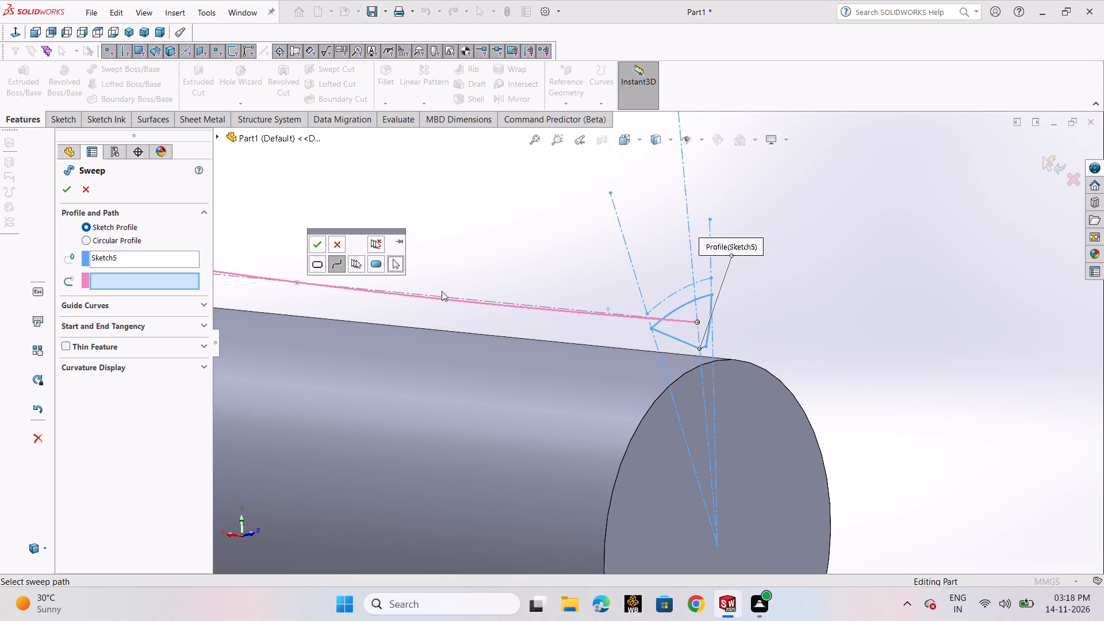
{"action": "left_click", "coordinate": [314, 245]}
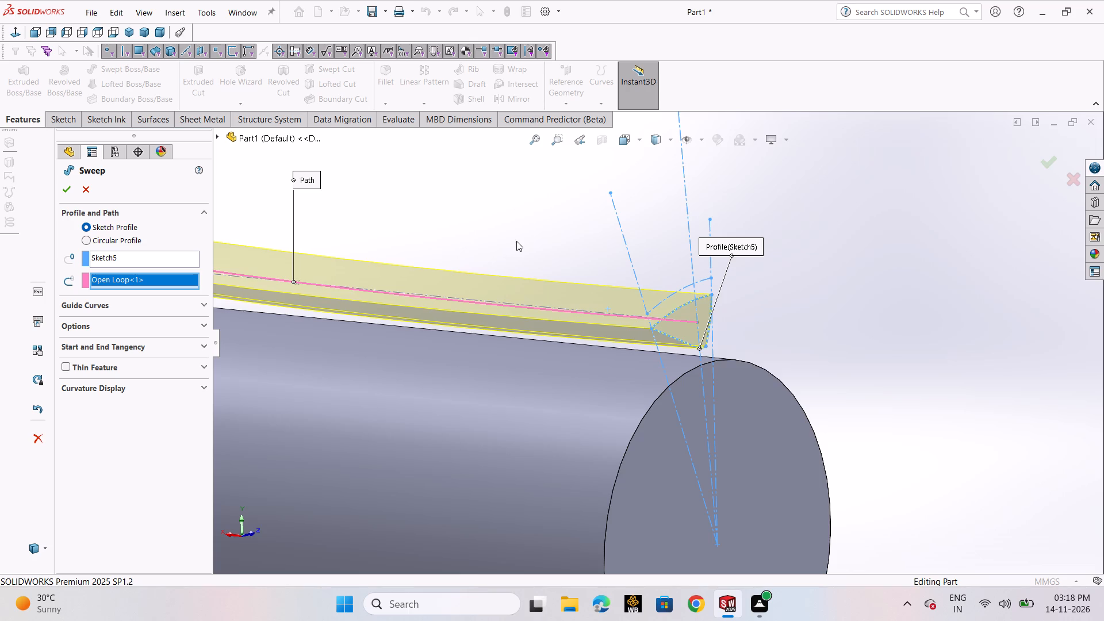
Examine how the previewed swept tooth sits against the cylinder along its length and at both ends, and cancel the sweep.
{"action": "middle_click_drag", "start_coordinate": [516, 241], "coordinate": [439, 248]}
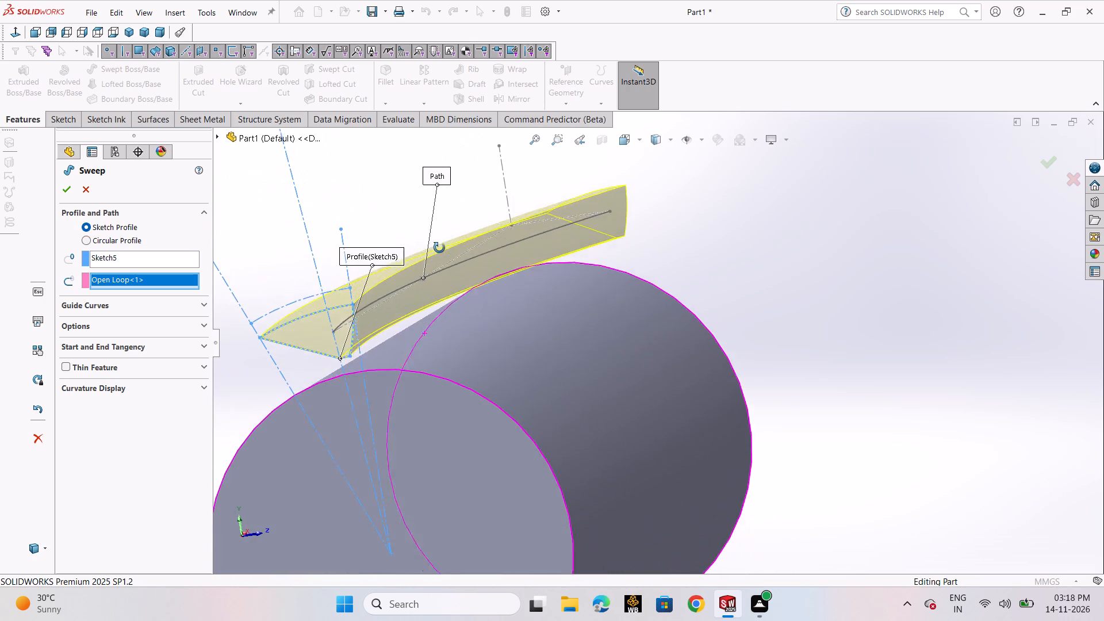
{"action": "middle_click_drag", "start_coordinate": [439, 248], "coordinate": [440, 250]}
{"action": "scroll", "coordinate": [559, 258], "scroll_direction": "up", "scroll_amount": 1}
{"action": "scroll", "coordinate": [559, 258], "scroll_direction": "down", "scroll_amount": 1}
{"action": "scroll", "coordinate": [559, 258], "scroll_direction": "up", "scroll_amount": 1}
{"action": "middle_click_drag", "start_coordinate": [741, 313], "coordinate": [790, 279]}
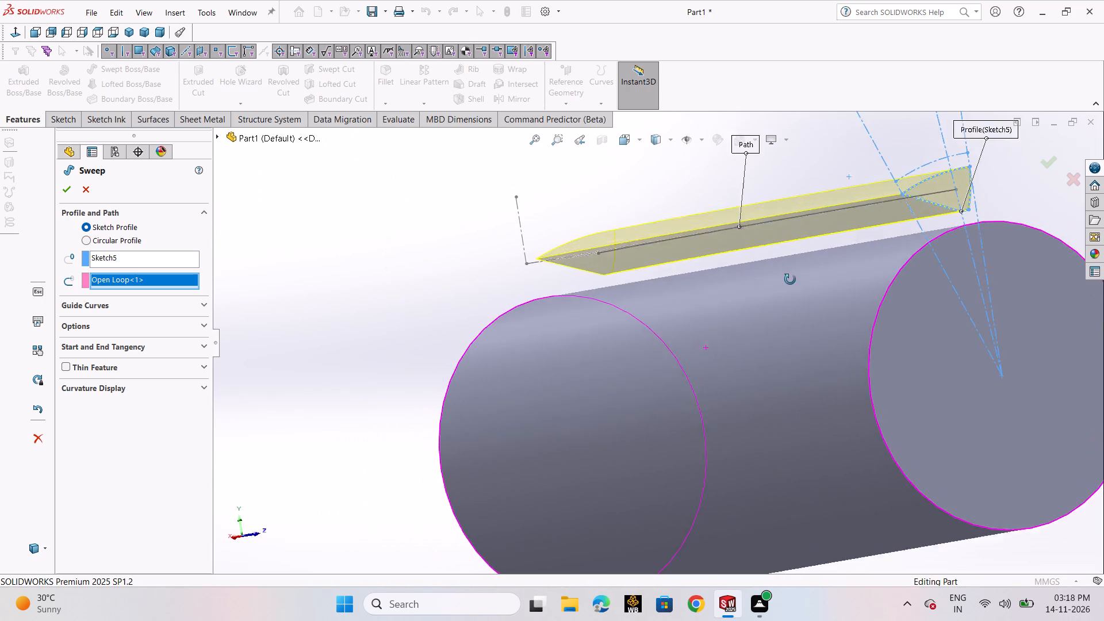
{"action": "middle_click_drag", "start_coordinate": [790, 279], "coordinate": [761, 289]}
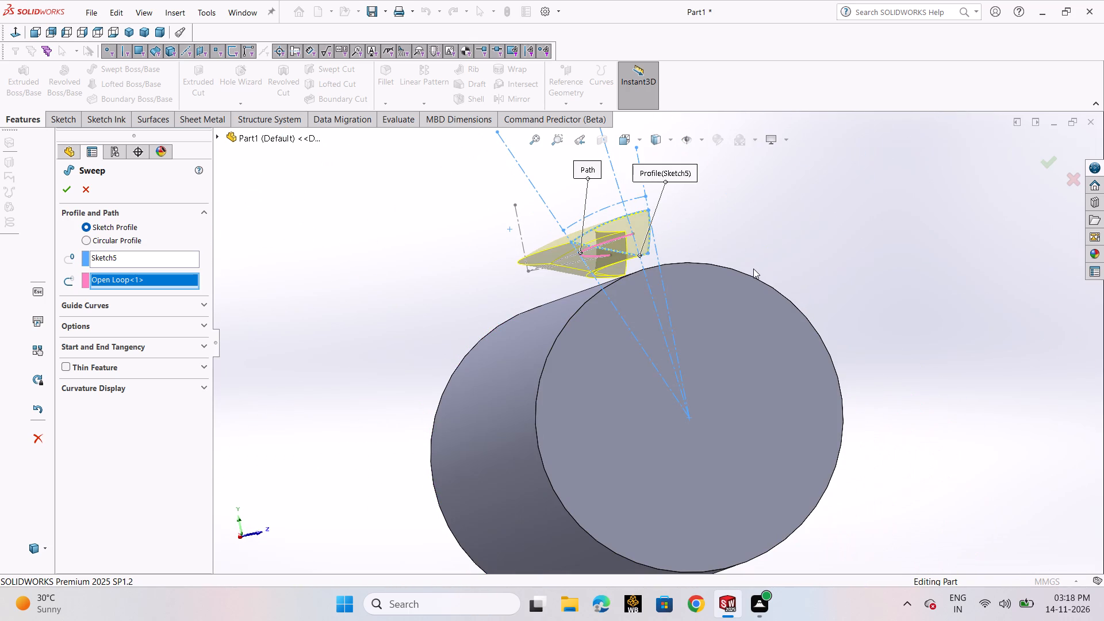
{"action": "key", "text": "ctrl+7"}
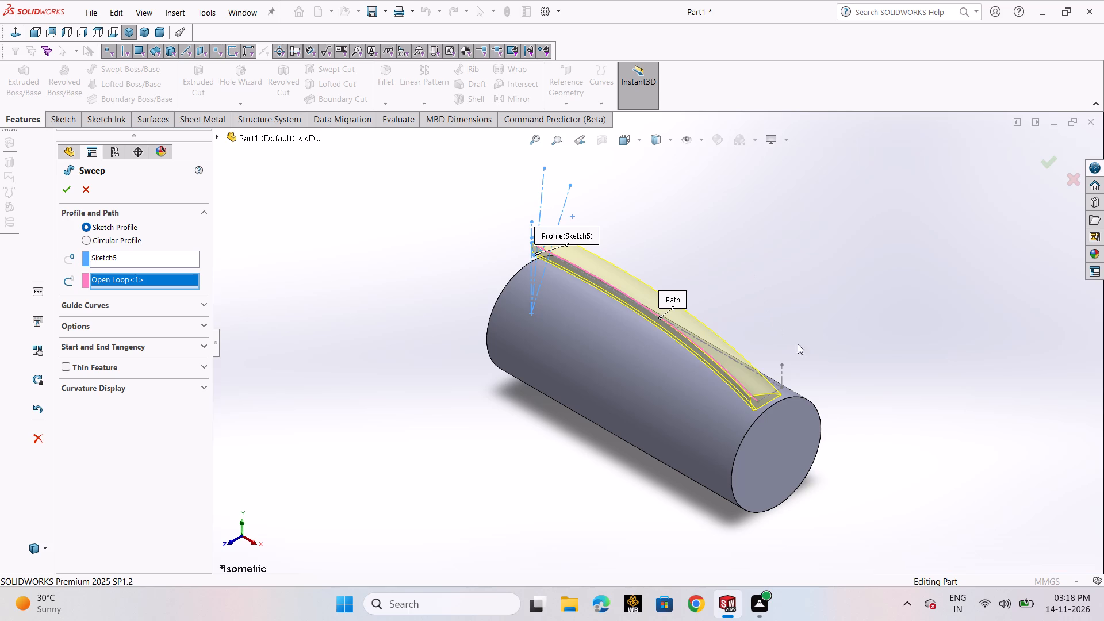
{"action": "middle_click_drag", "start_coordinate": [861, 398], "coordinate": [849, 308]}
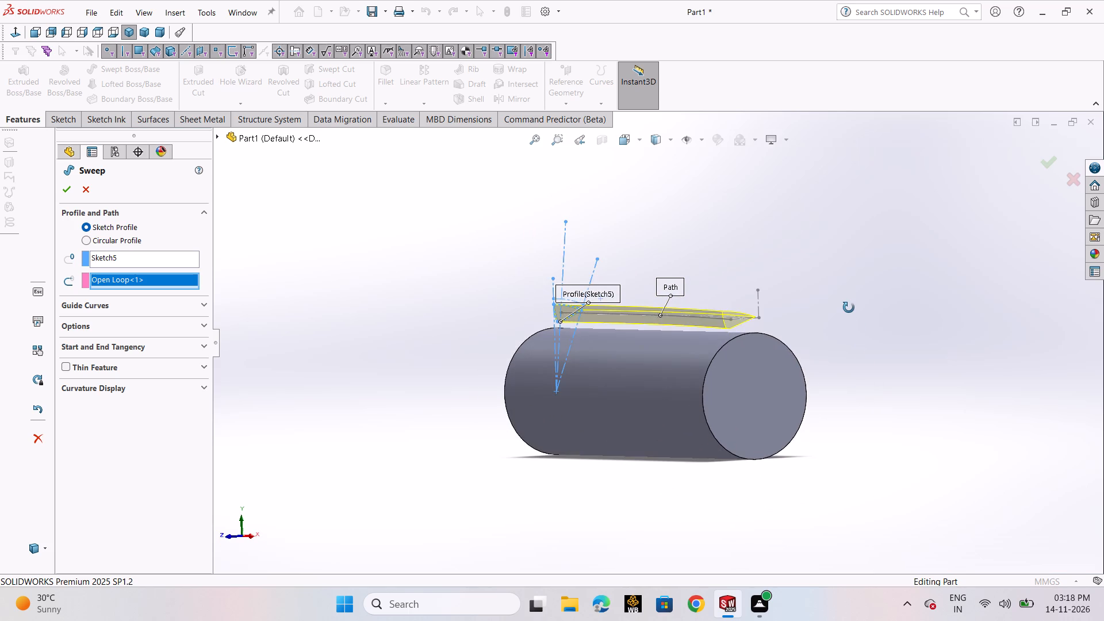
{"action": "middle_click_drag", "start_coordinate": [849, 308], "coordinate": [834, 285]}
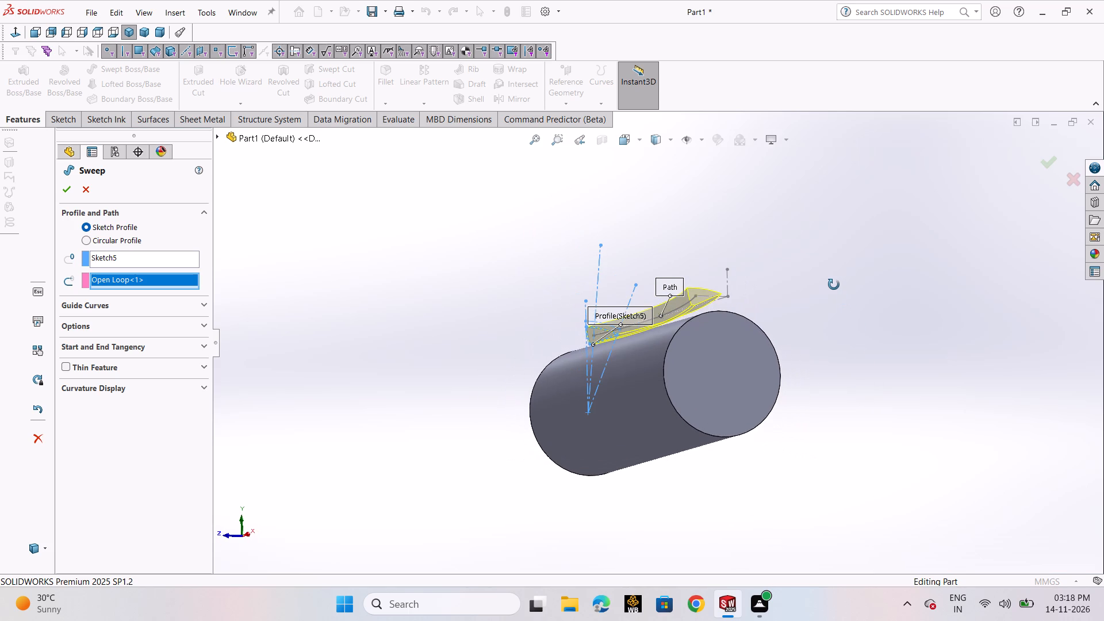
{"action": "middle_click_drag", "start_coordinate": [834, 285], "coordinate": [804, 327]}
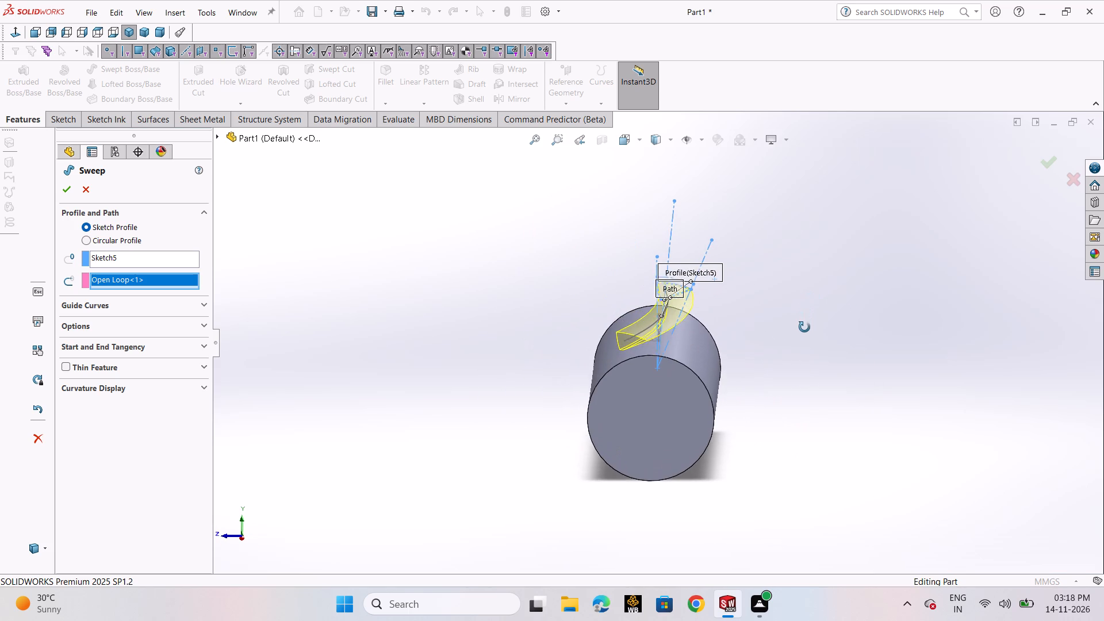
{"action": "middle_click_drag", "start_coordinate": [804, 327], "coordinate": [813, 362]}
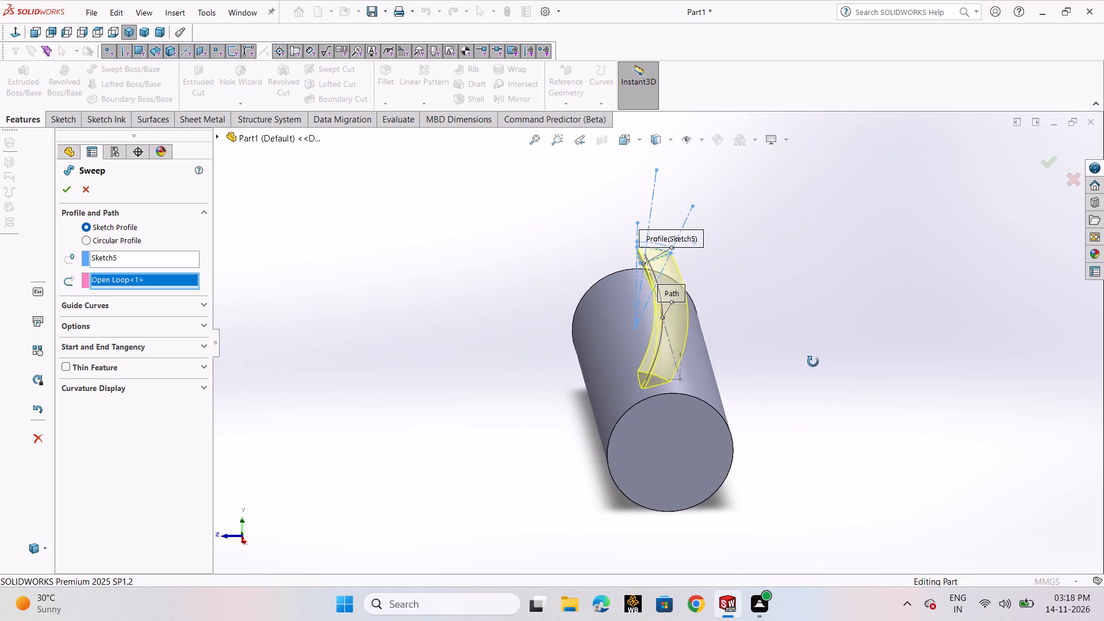
{"action": "middle_click_drag", "start_coordinate": [813, 362], "coordinate": [816, 352]}
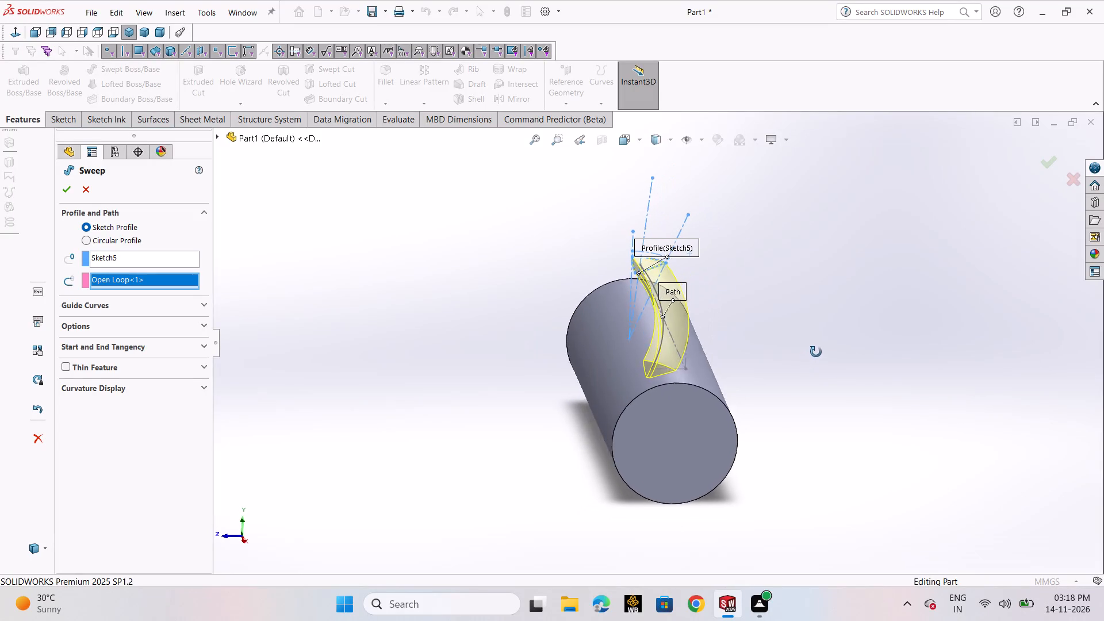
{"action": "middle_click_drag", "start_coordinate": [816, 352], "coordinate": [817, 340]}
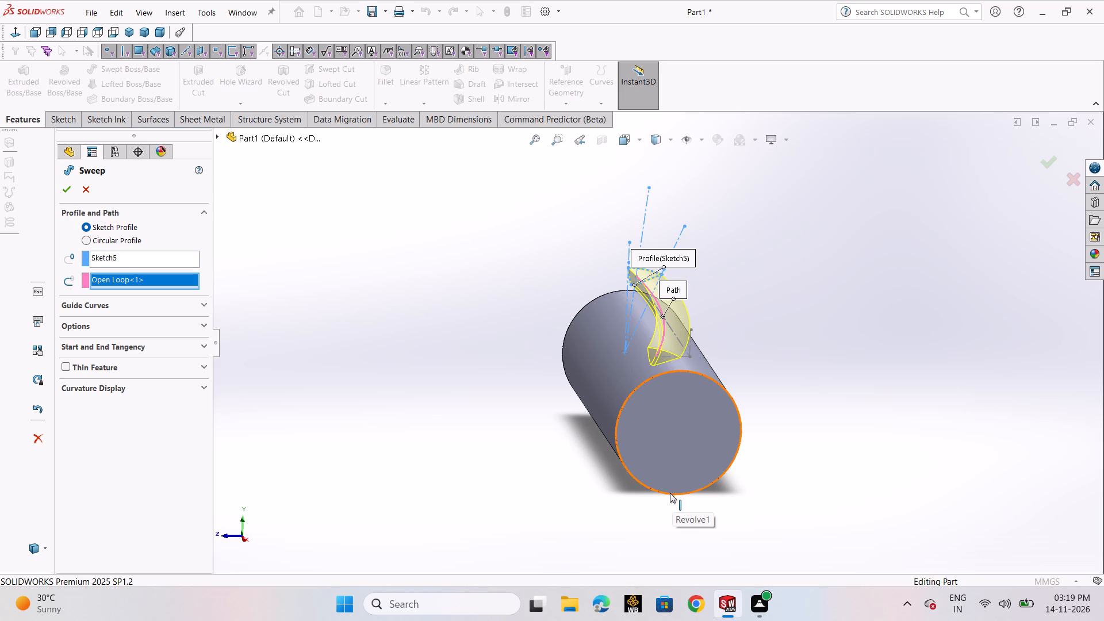
{"action": "scroll", "coordinate": [729, 332], "scroll_direction": "up", "scroll_amount": 1}
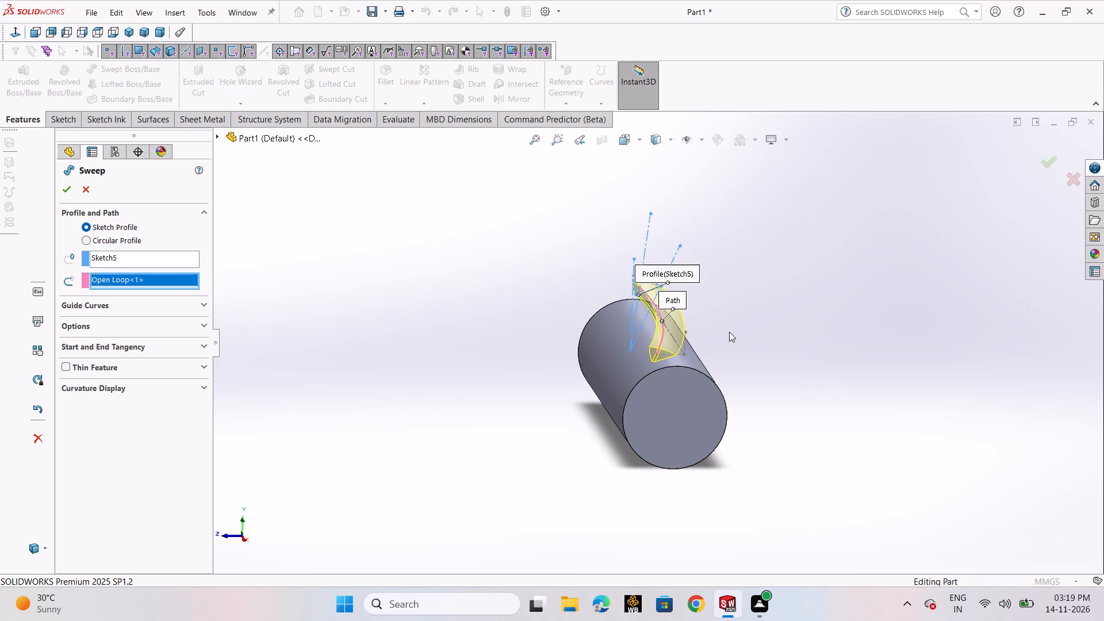
{"action": "middle_click_drag", "start_coordinate": [729, 325], "coordinate": [724, 282]}
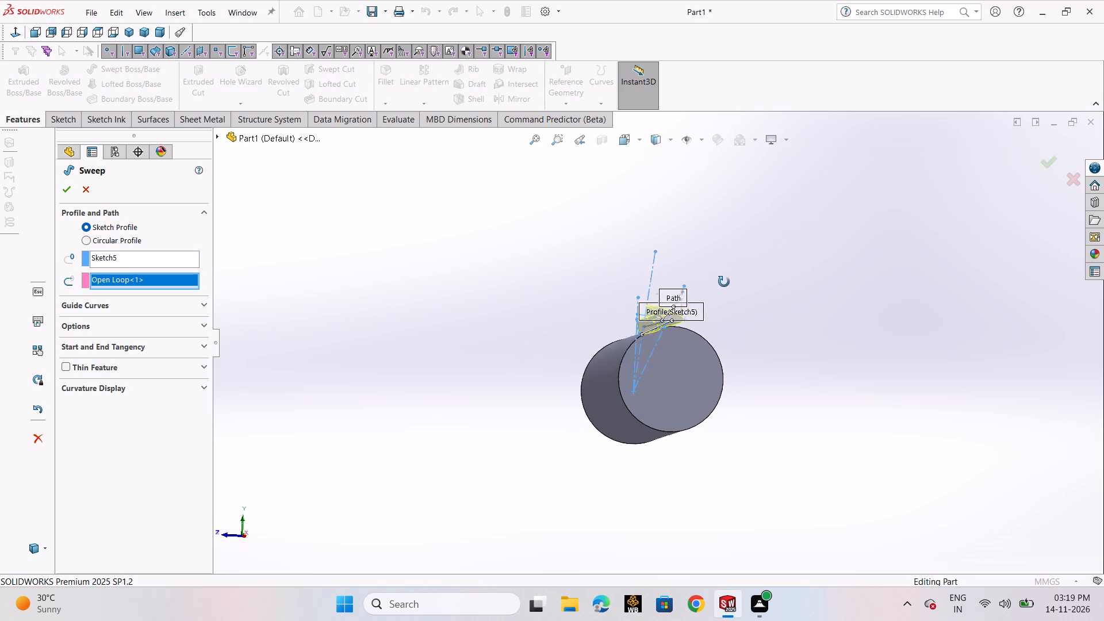
{"action": "middle_click_drag", "start_coordinate": [724, 282], "coordinate": [720, 287]}
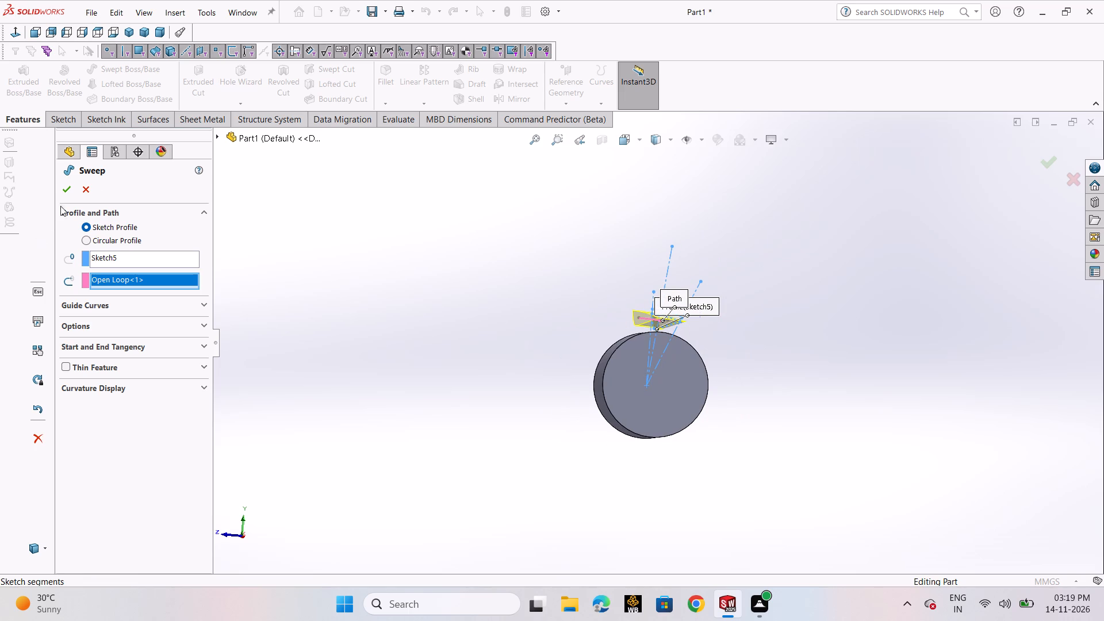
{"action": "left_click", "coordinate": [89, 189]}
Open Sketch5 for editing and examine the tooth profile's shape and its gap to the cylinder's end face.
{"action": "left_click", "coordinate": [117, 352]}
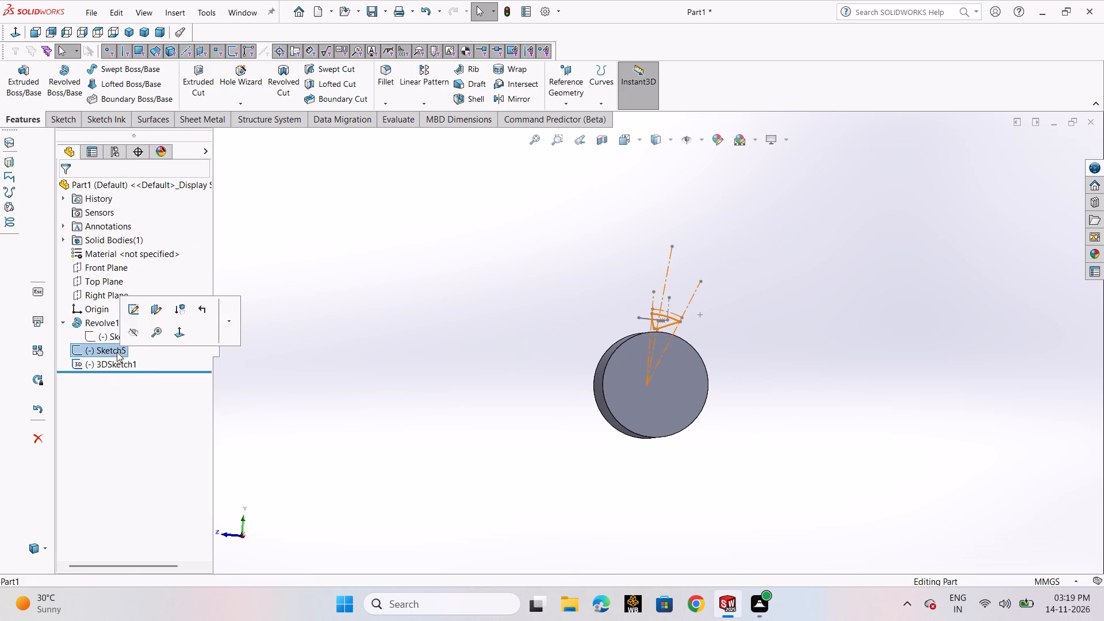
{"action": "left_click", "coordinate": [135, 310]}
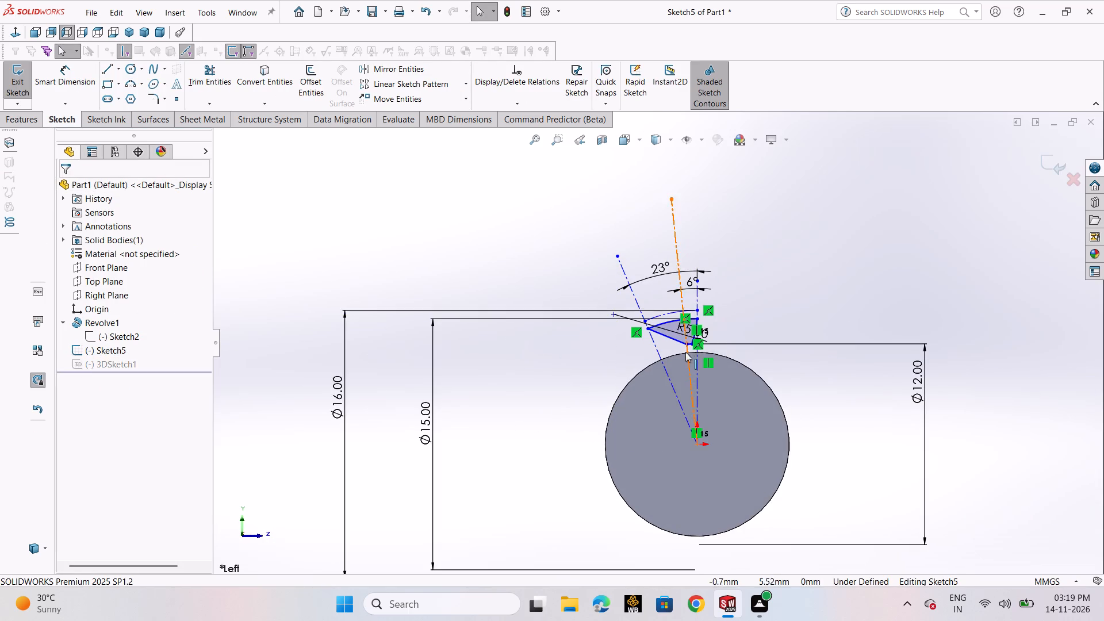
{"action": "scroll", "coordinate": [710, 339], "scroll_direction": "down", "scroll_amount": 9}
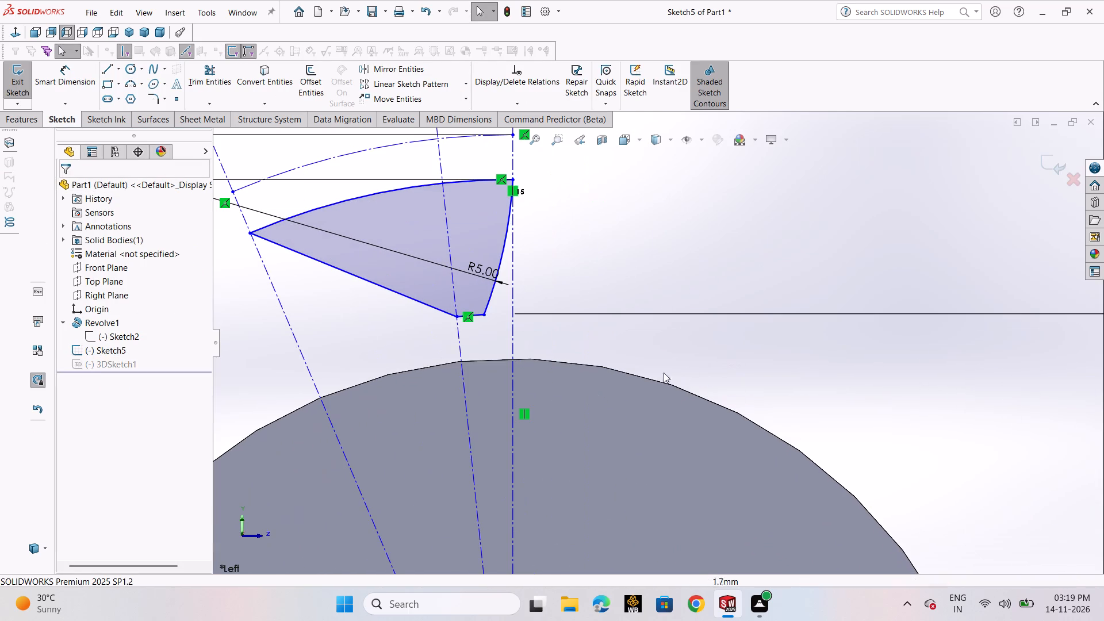
{"action": "middle_click_drag", "start_coordinate": [644, 344], "coordinate": [639, 329]}
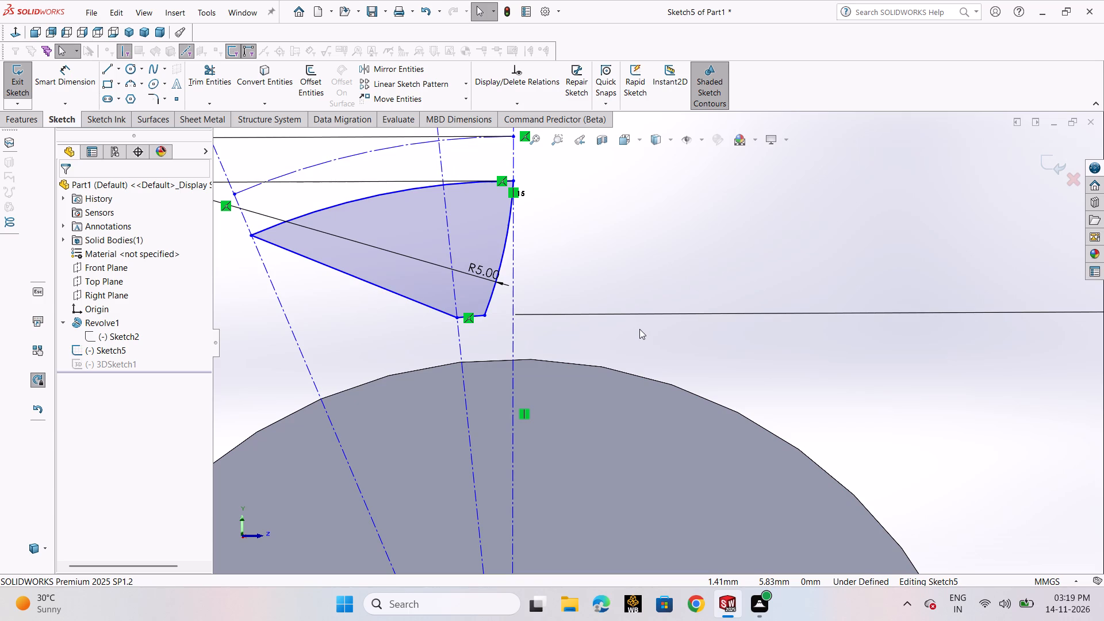
{"action": "scroll", "coordinate": [636, 326], "scroll_direction": "up", "scroll_amount": 7}
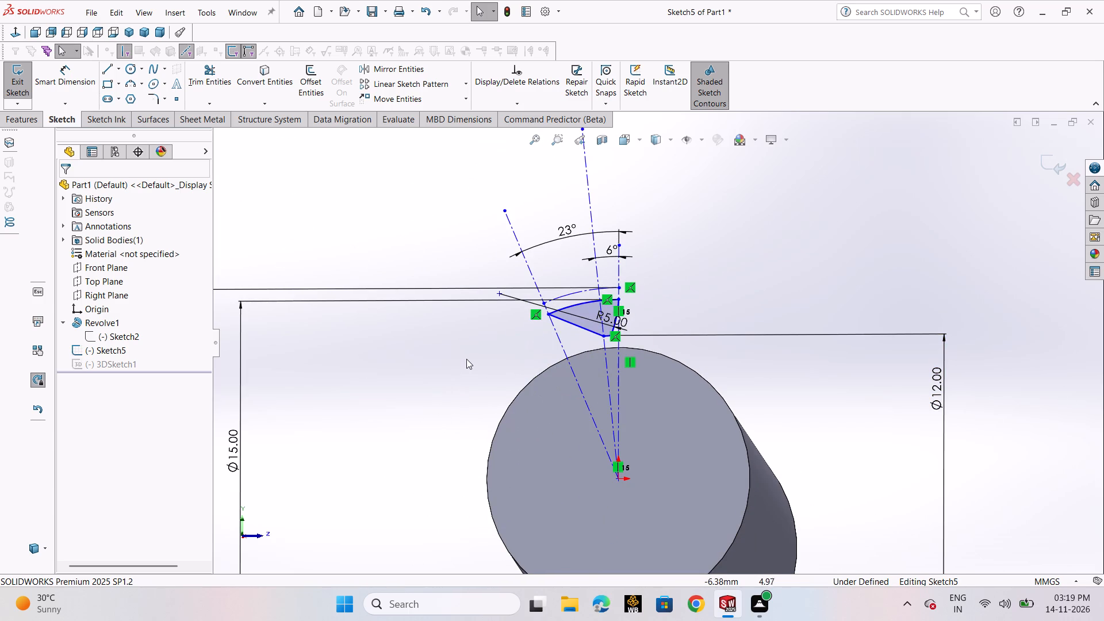
Undo the whole 3D-sketch path and Sketch5's trims, back to the full 15 mm and 12 mm circles.
{"action": "key", "text": "ctrl+z"}
{"action": "key", "text": "ctrl+z"}
{"action": "key", "text": "ctrl+z"}
{"action": "key", "text": "ctrl+z"}
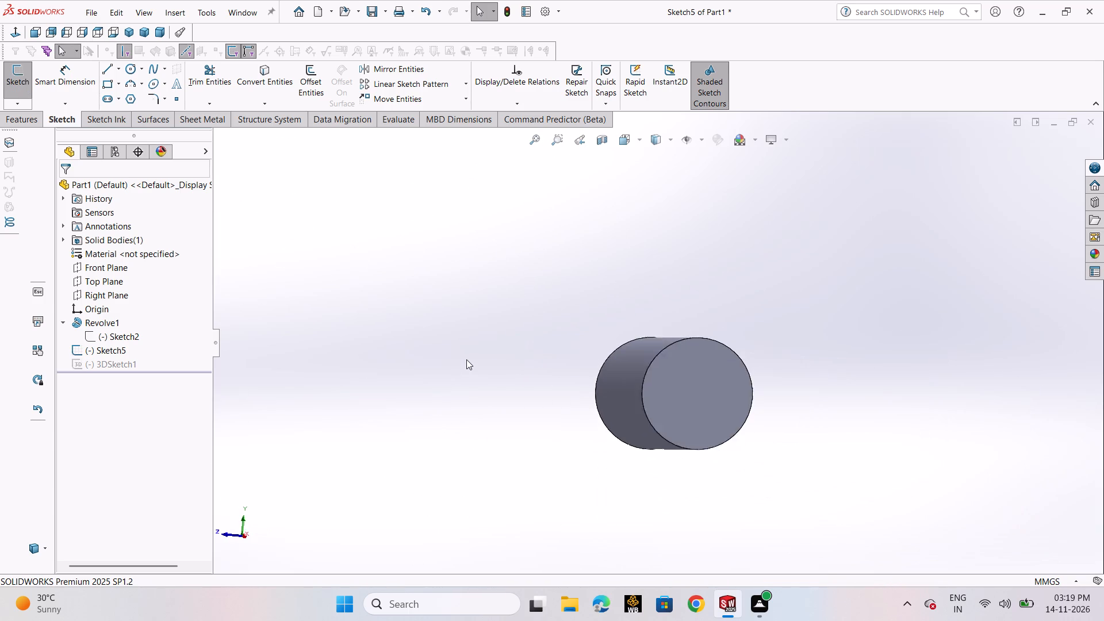
{"action": "key", "text": "ctrl+z"}
{"action": "key", "text": "ctrl+z"}
{"action": "key", "text": "ctrl+z"}
{"action": "key", "text": "ctrl+z"}
{"action": "key", "text": "ctrl+z"}
{"action": "key", "text": "ctrl+z"}
{"action": "key", "text": "ctrl+z"}
{"action": "key", "text": "ctrl+z"}
{"action": "key", "text": "ctrl+z"}
{"action": "key", "text": "ctrl+z"}
{"action": "key", "text": "ctrl+z"}
{"action": "key", "text": "ctrl+z"}
{"action": "key", "text": "ctrl+z"}
{"action": "key", "text": "ctrl+z"}
{"action": "key", "text": "ctrl+z"}
{"action": "key", "text": "ctrl+z"}
{"action": "key", "text": "ctrl+z"}
{"action": "key", "text": "ctrl+z"}
{"action": "key", "text": "ctrl+z"}
{"action": "key", "text": "ctrl+z"}
{"action": "key", "text": "ctrl+z"}
{"action": "key", "text": "ctrl+z"}
{"action": "key", "text": "ctrl+z"}
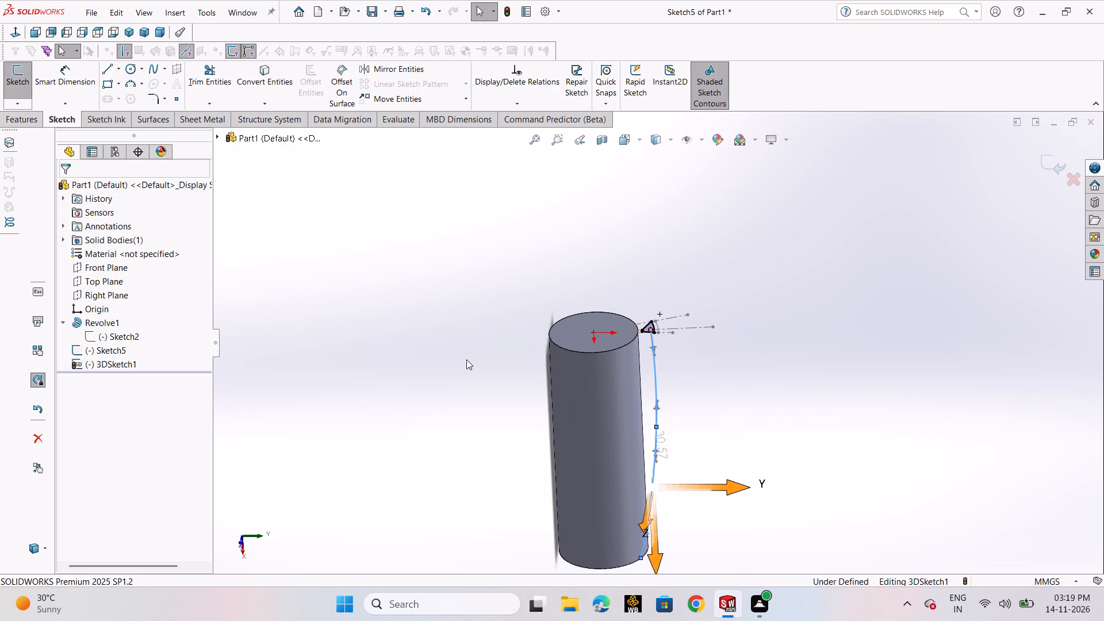
{"action": "key", "text": "ctrl+z"}
{"action": "key", "text": "ctrl+z"}
{"action": "key", "text": "ctrl+z"}
{"action": "key", "text": "ctrl+z"}
{"action": "key", "text": "ctrl+z"}
{"action": "key", "text": "ctrl+z"}
{"action": "key", "text": "ctrl+z"}
{"action": "key", "text": "ctrl+z"}
{"action": "key", "text": "ctrl+z"}
{"action": "key", "text": "ctrl+z"}
{"action": "key", "text": "ctrl+z"}
{"action": "key", "text": "ctrl+z"}
{"action": "key", "text": "ctrl+z"}
{"action": "key", "text": "ctrl+z"}
{"action": "key", "text": "ctrl+z"}
{"action": "key", "text": "ctrl+z"}
{"action": "key", "text": "ctrl+z"}
{"action": "key", "text": "ctrl+z"}
{"action": "key", "text": "ctrl+z"}
{"action": "key", "text": "ctrl+z"}
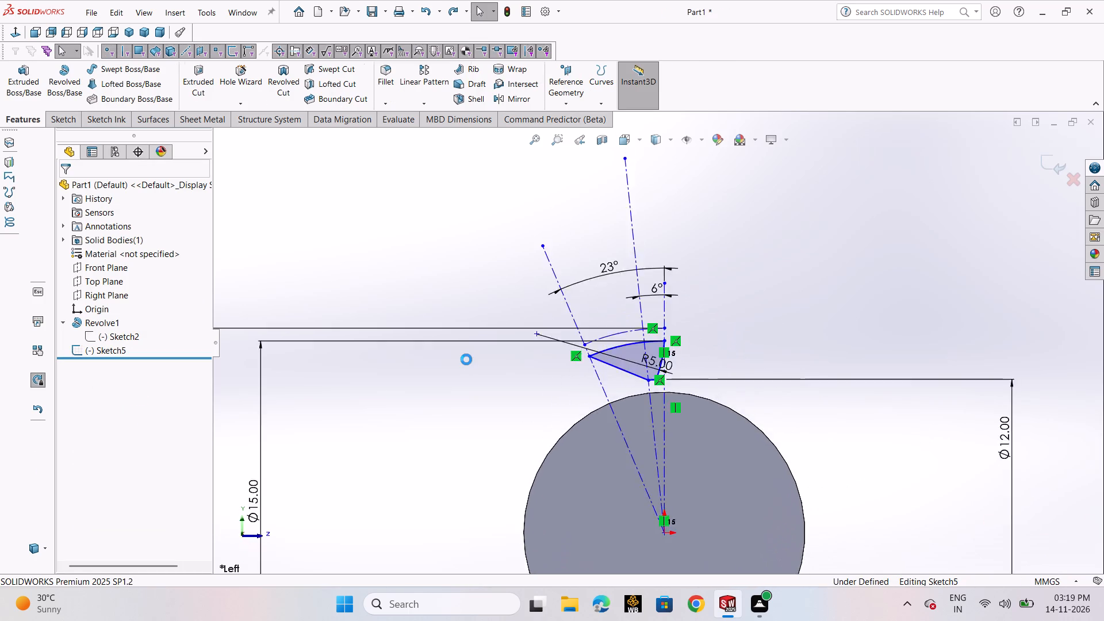
{"action": "key", "text": "ctrl+z"}
{"action": "key", "text": "ctrl+z"}
{"action": "key", "text": "ctrl+z"}
{"action": "key", "text": "ctrl+z"}
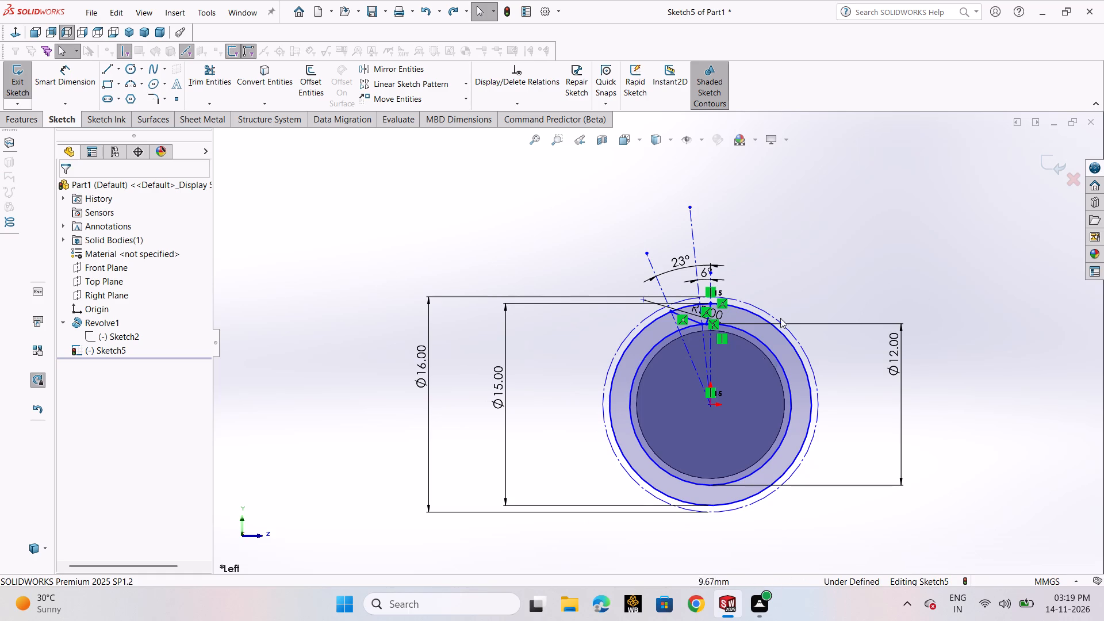
Examine where the tooth's flank line and R5 arc meet the untrimmed 15 mm and 12 mm circles.
{"action": "scroll", "coordinate": [724, 361], "scroll_direction": "down", "scroll_amount": 4}
{"action": "scroll", "coordinate": [715, 286], "scroll_direction": "down", "scroll_amount": 4}
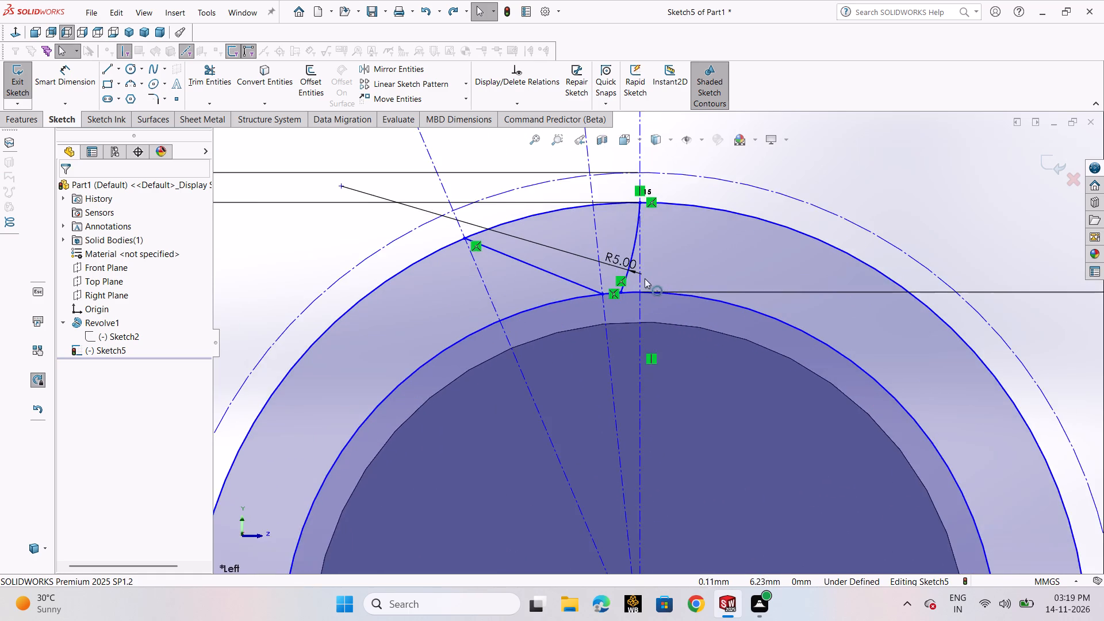
{"action": "scroll", "coordinate": [643, 279], "scroll_direction": "down", "scroll_amount": 2}
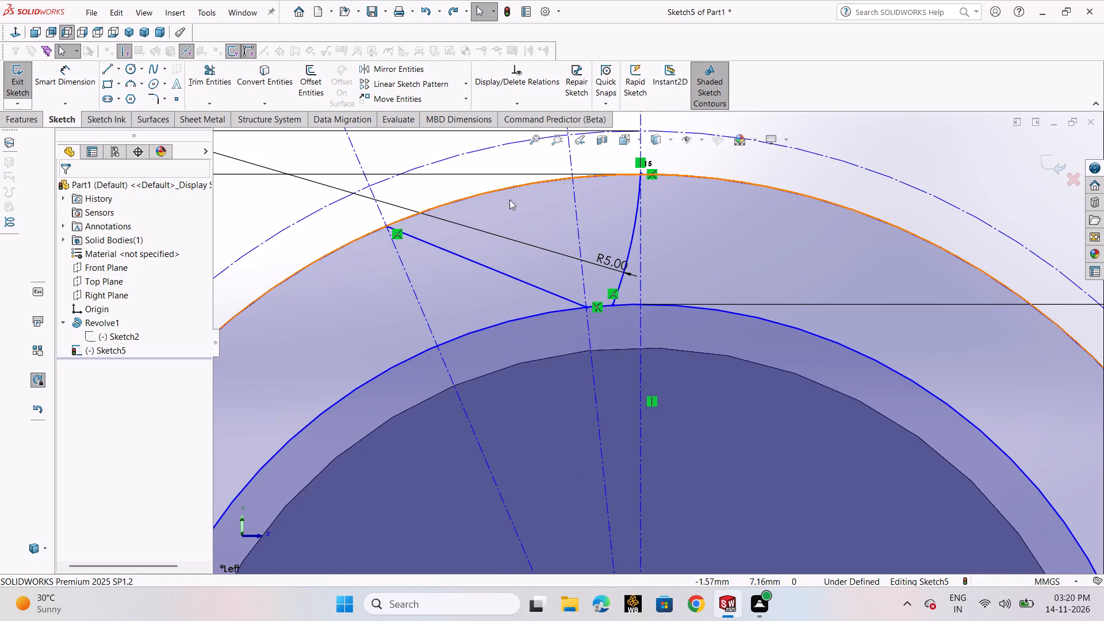
{"action": "scroll", "coordinate": [518, 192], "scroll_direction": "up", "scroll_amount": 2}
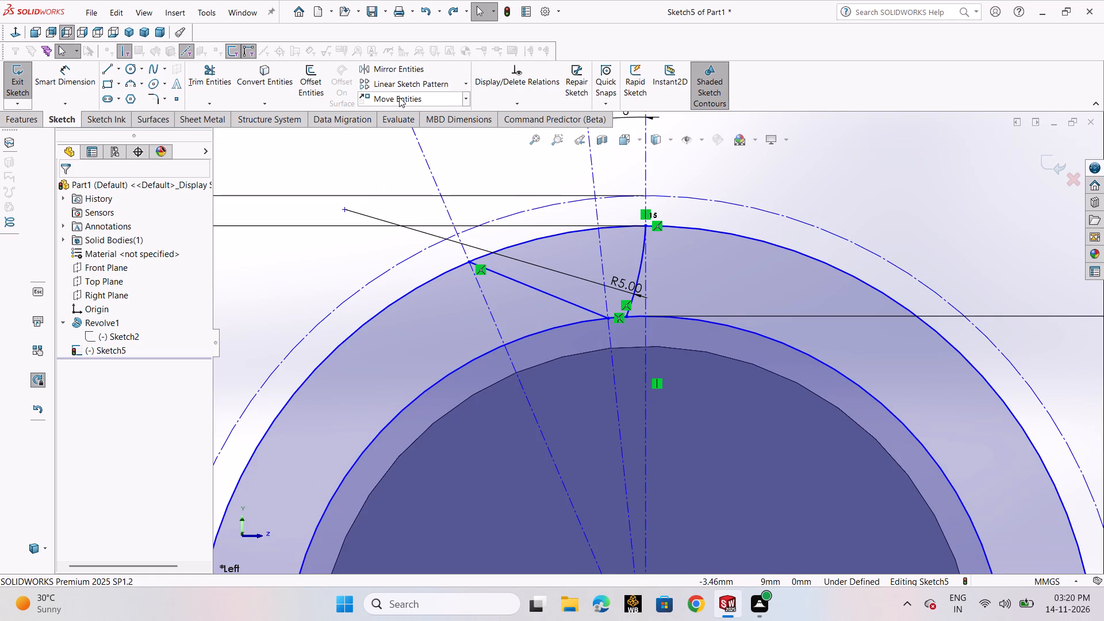
{"action": "scroll", "coordinate": [526, 301], "scroll_direction": "up", "scroll_amount": 1}
{"action": "scroll", "coordinate": [526, 299], "scroll_direction": "down", "scroll_amount": 1}
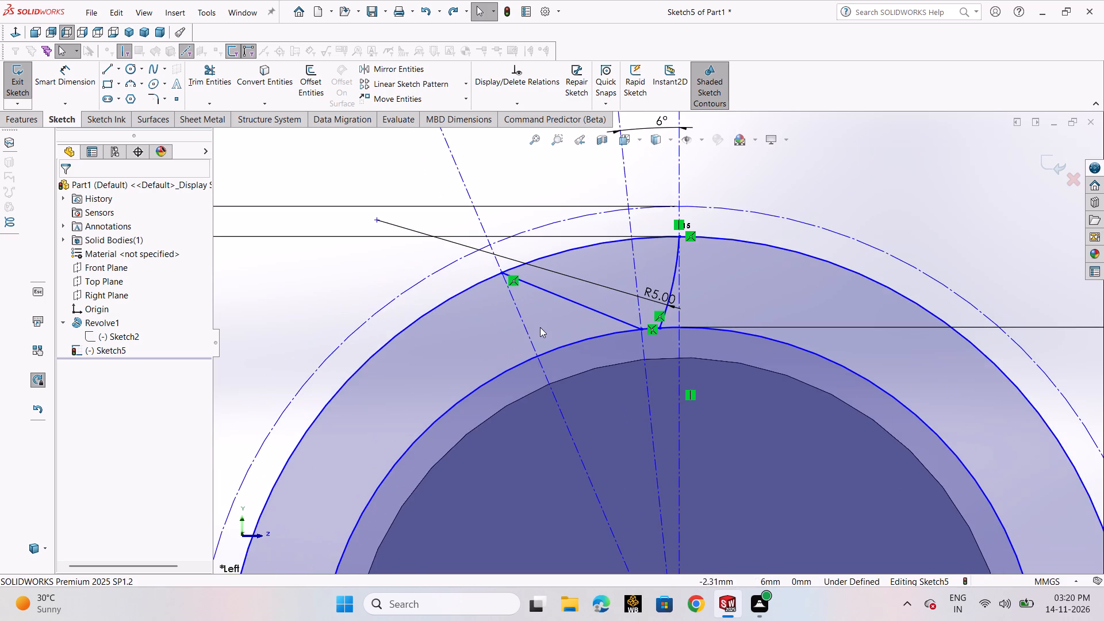
{"action": "scroll", "coordinate": [540, 327], "scroll_direction": "down", "scroll_amount": 2}
{"action": "scroll", "coordinate": [540, 327], "scroll_direction": "up", "scroll_amount": 3}
{"action": "scroll", "coordinate": [543, 323], "scroll_direction": "down", "scroll_amount": 4}
{"action": "scroll", "coordinate": [549, 321], "scroll_direction": "up", "scroll_amount": 4}
{"action": "scroll", "coordinate": [641, 340], "scroll_direction": "up", "scroll_amount": 3}
{"action": "scroll", "coordinate": [720, 349], "scroll_direction": "up", "scroll_amount": 1}
{"action": "scroll", "coordinate": [774, 361], "scroll_direction": "up", "scroll_amount": 6}
{"action": "scroll", "coordinate": [724, 329], "scroll_direction": "down", "scroll_amount": 4}
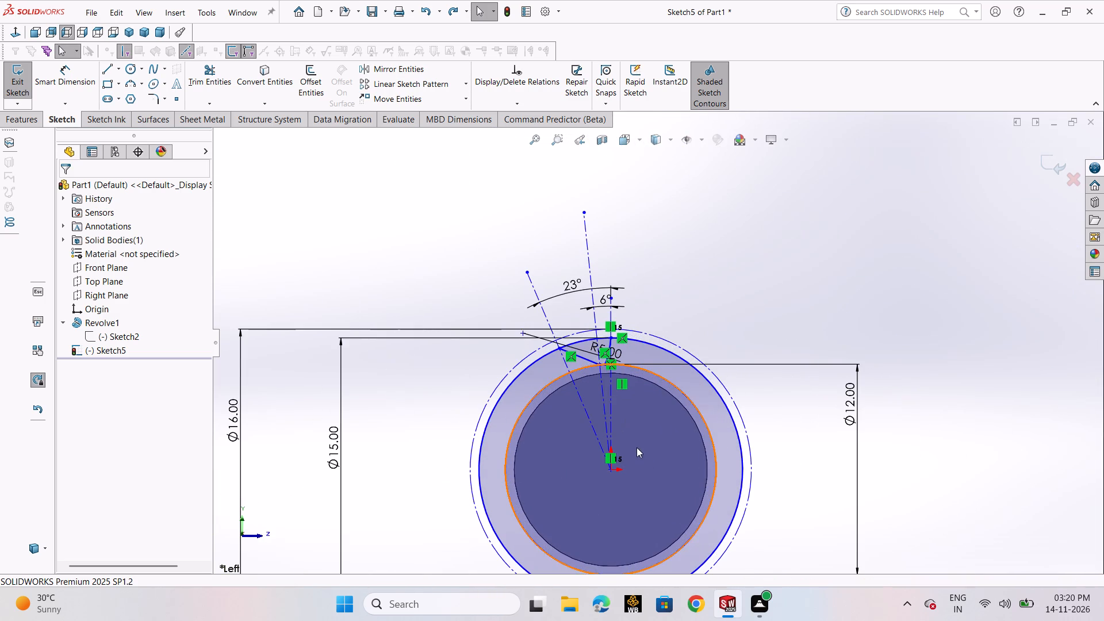
{"action": "scroll", "coordinate": [622, 424], "scroll_direction": "up", "scroll_amount": 4}
{"action": "scroll", "coordinate": [664, 374], "scroll_direction": "down", "scroll_amount": 5}
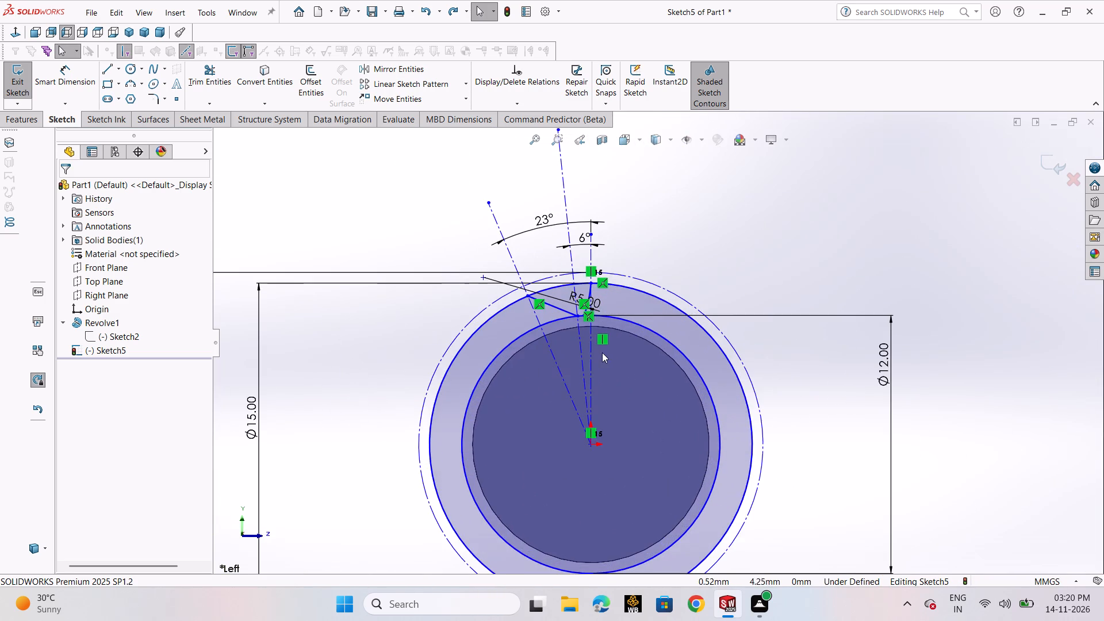
{"action": "scroll", "coordinate": [602, 352], "scroll_direction": "down", "scroll_amount": 3}
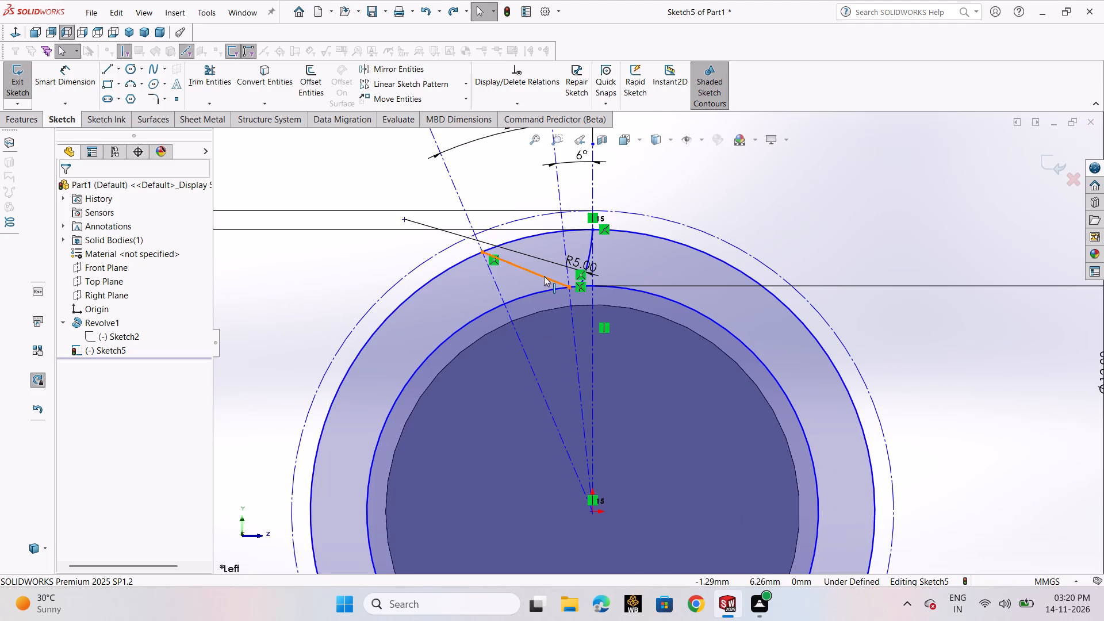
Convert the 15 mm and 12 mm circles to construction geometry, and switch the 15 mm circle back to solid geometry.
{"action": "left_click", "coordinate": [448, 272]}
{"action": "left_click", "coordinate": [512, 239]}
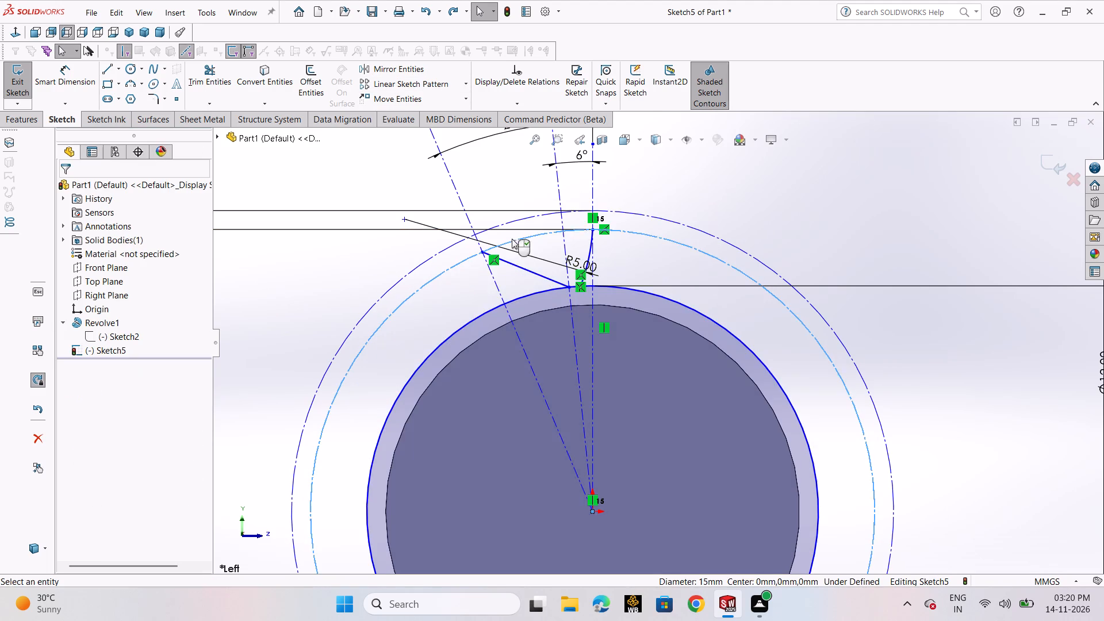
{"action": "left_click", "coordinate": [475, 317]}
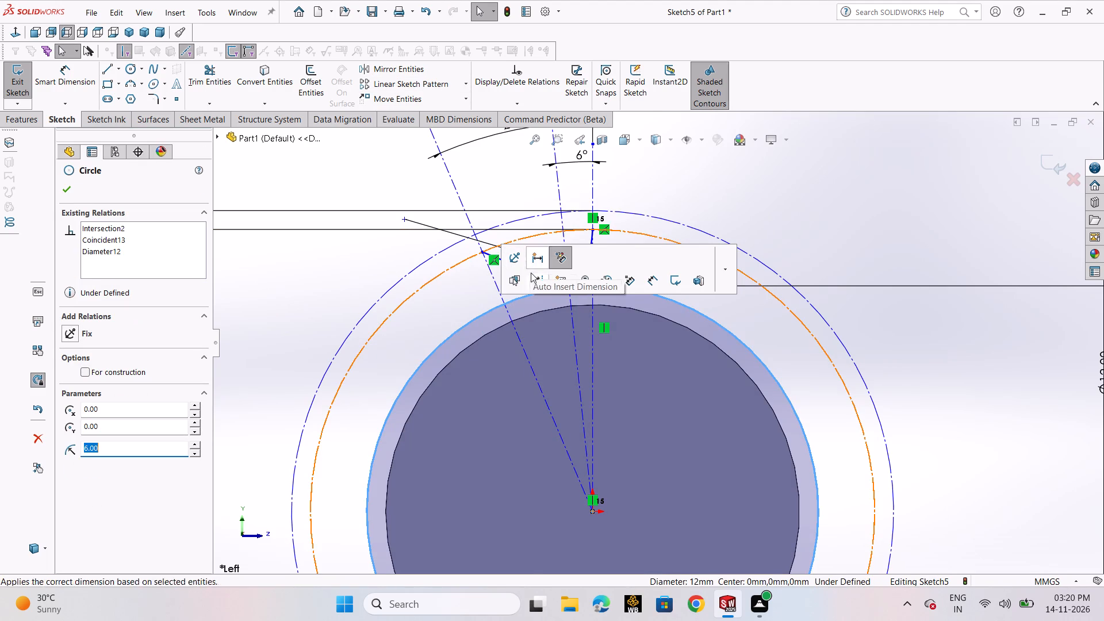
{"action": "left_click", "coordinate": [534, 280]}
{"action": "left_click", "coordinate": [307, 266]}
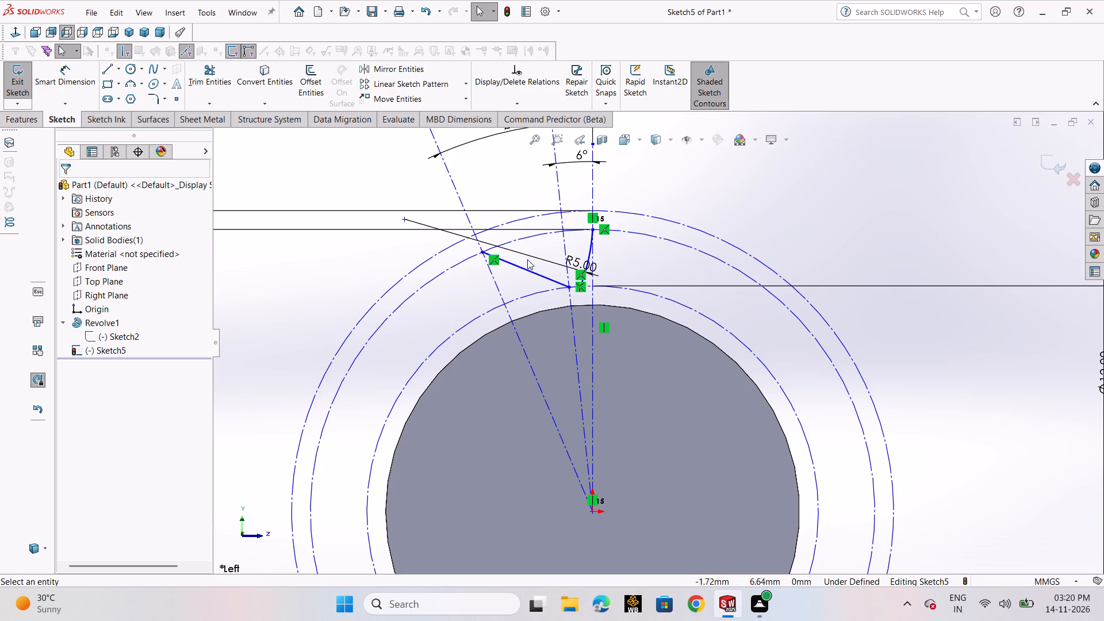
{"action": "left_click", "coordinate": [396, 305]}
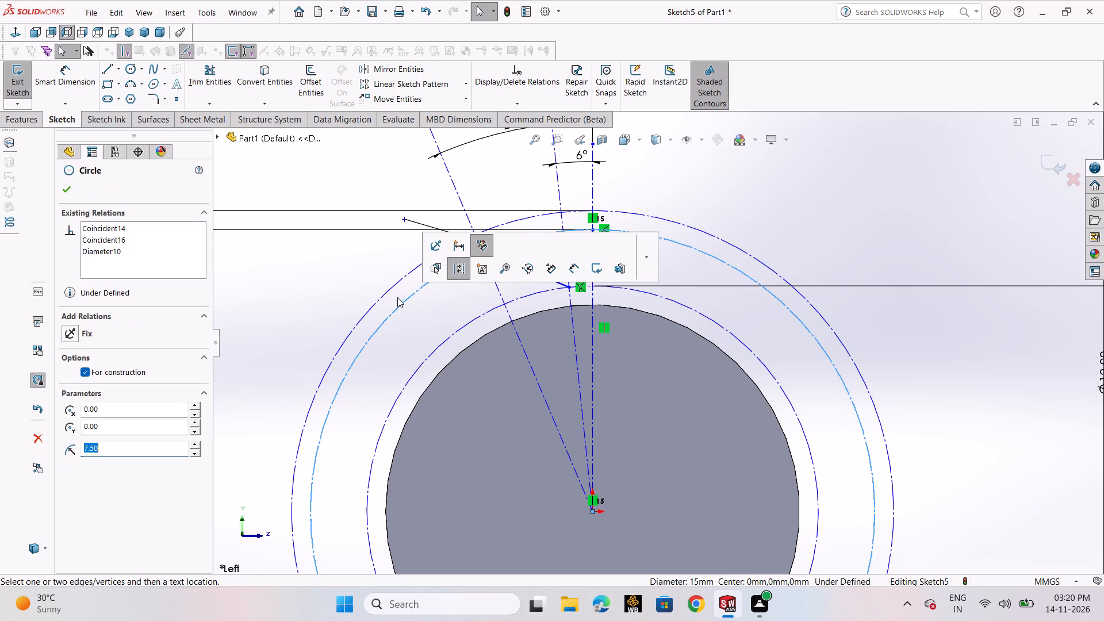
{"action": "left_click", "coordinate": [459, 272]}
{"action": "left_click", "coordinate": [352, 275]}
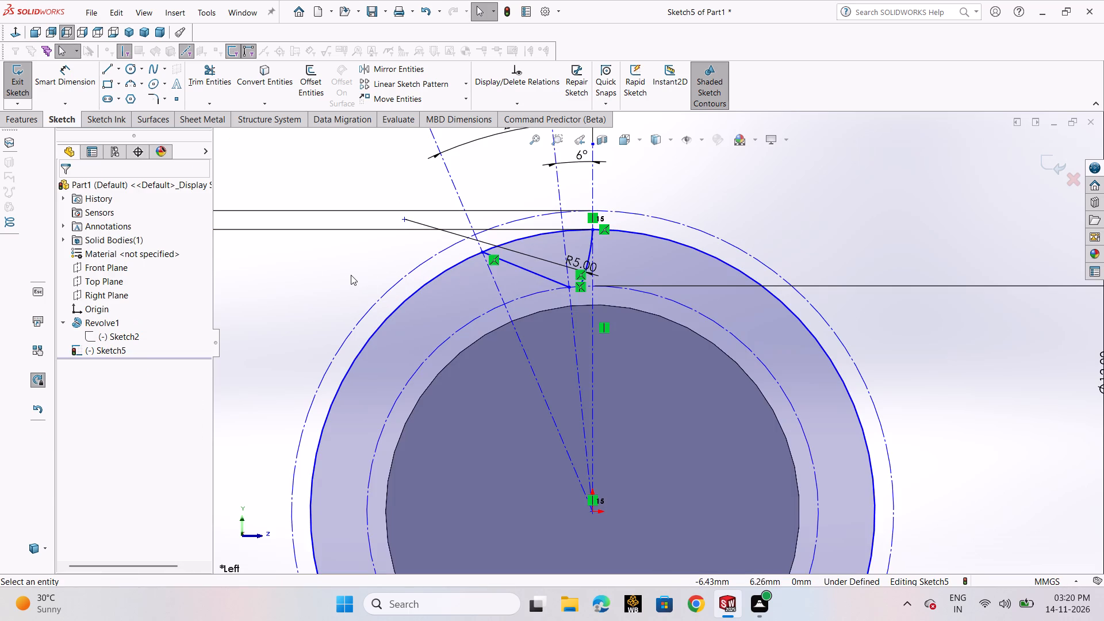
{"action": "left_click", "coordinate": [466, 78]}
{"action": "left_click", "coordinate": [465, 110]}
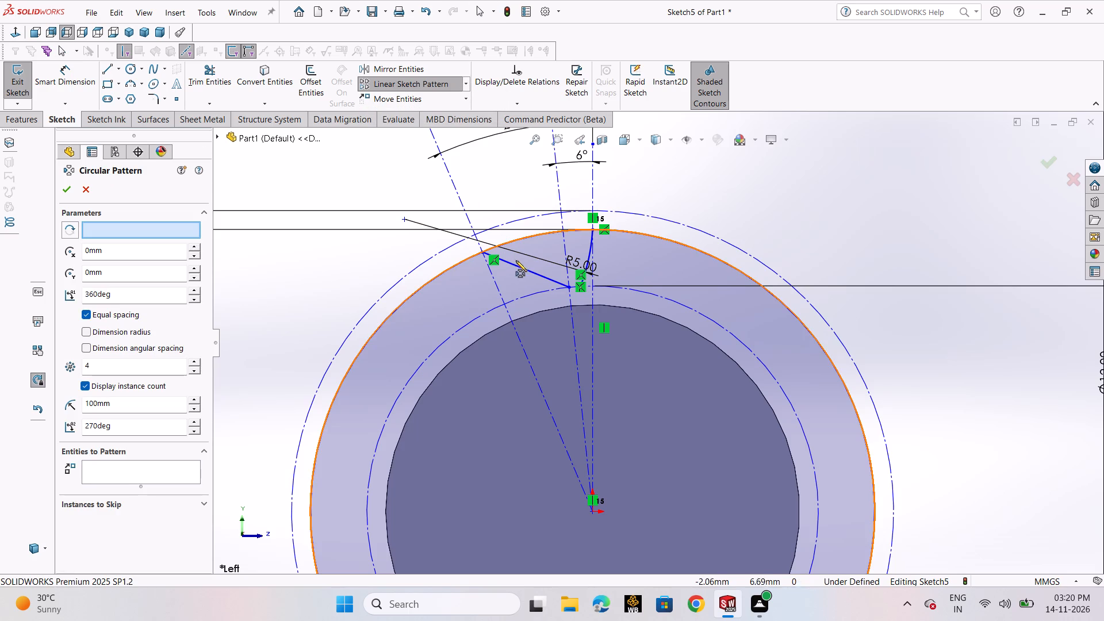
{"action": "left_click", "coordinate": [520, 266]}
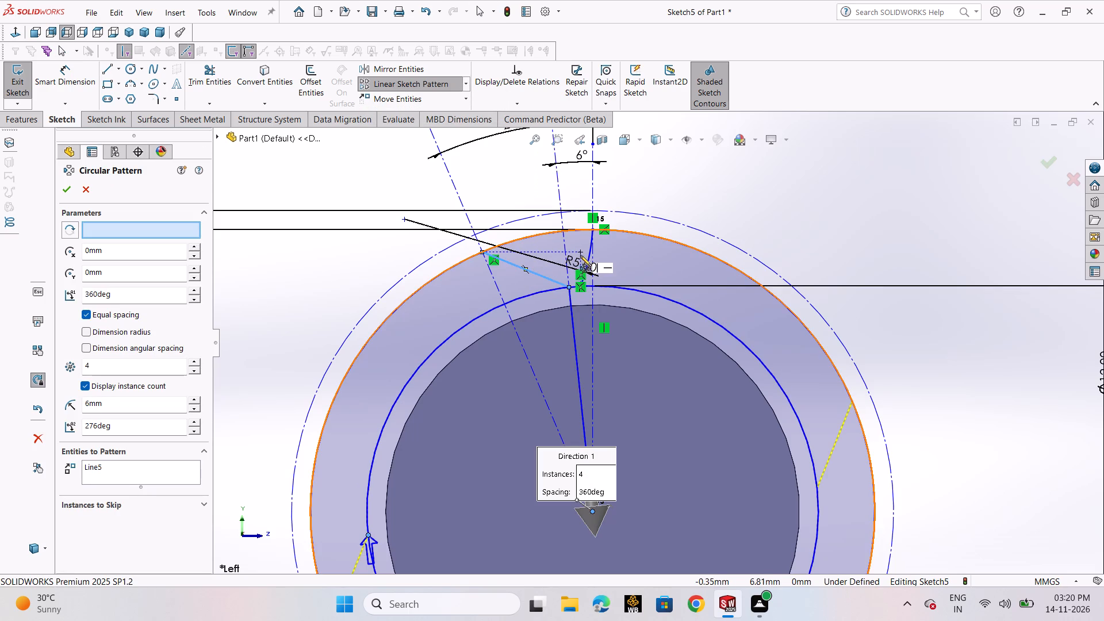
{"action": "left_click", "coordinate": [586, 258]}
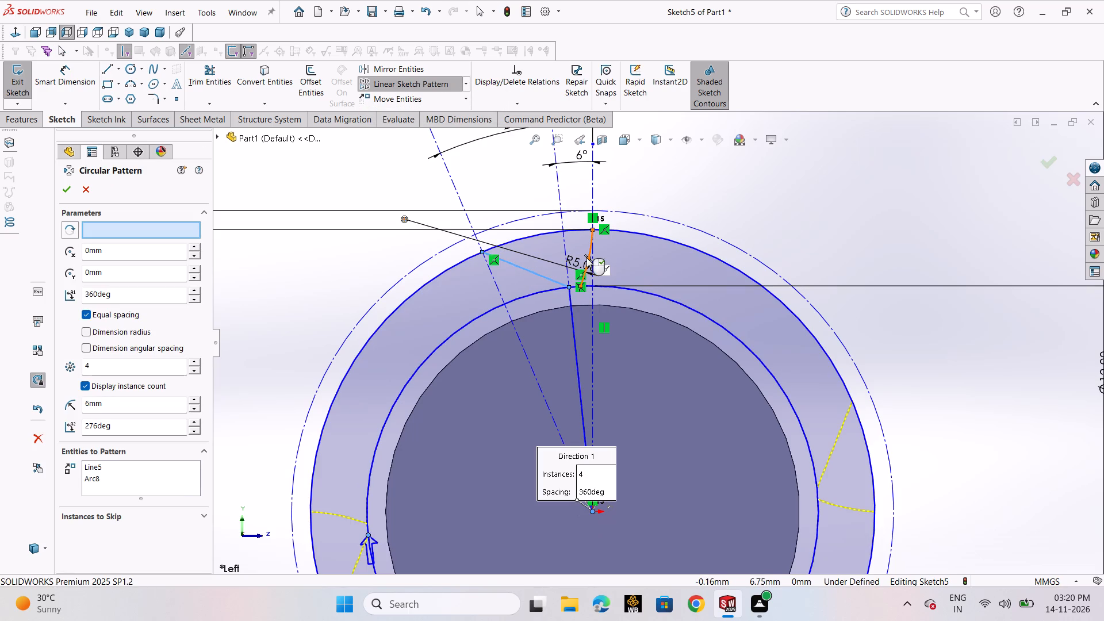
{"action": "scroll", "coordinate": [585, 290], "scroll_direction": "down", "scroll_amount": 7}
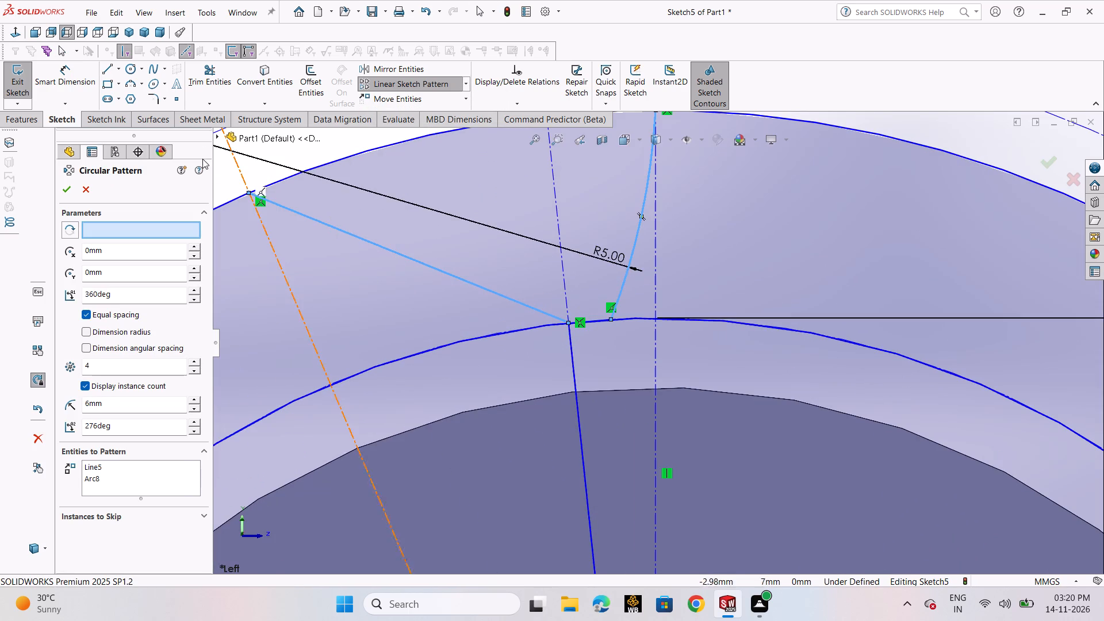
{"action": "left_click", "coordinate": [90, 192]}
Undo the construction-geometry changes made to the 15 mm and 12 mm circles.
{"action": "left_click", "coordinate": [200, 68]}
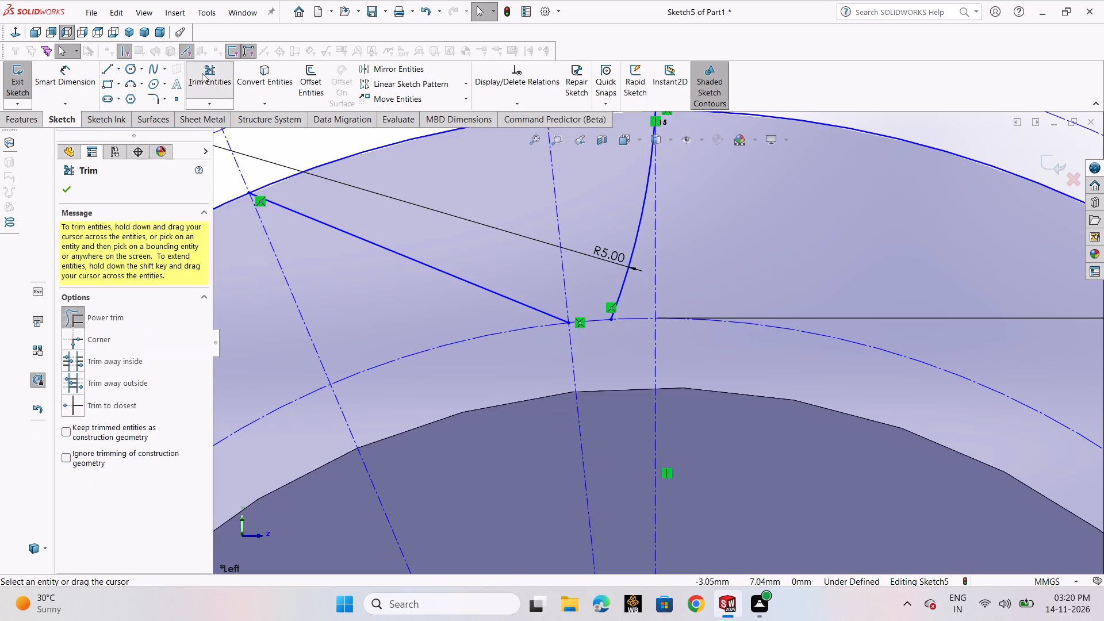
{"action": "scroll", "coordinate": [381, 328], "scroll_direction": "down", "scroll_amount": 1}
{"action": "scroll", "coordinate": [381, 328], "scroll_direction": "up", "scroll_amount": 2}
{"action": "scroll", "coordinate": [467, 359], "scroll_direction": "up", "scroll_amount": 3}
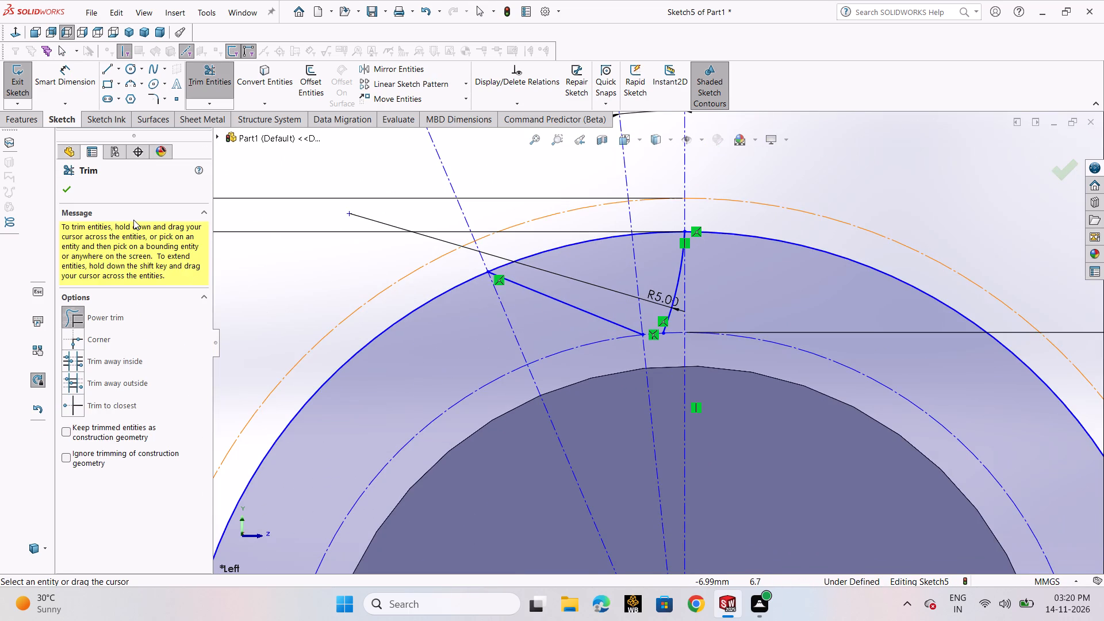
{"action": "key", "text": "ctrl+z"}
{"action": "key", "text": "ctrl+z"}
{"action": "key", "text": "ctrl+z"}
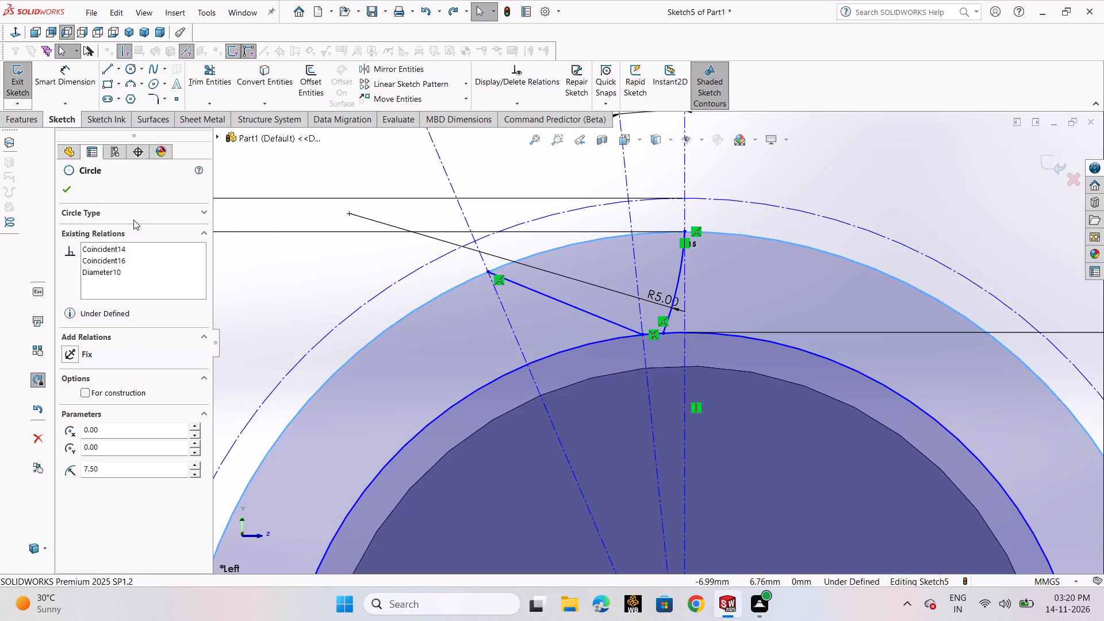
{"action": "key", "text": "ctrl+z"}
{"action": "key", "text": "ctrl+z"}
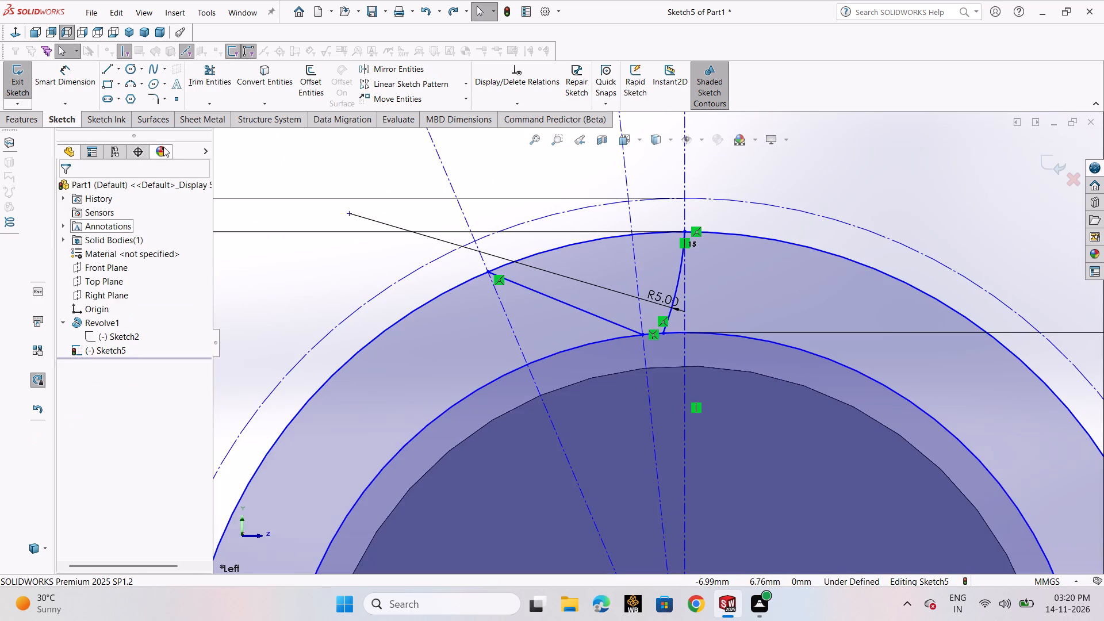
Power-trim the 15 mm and 12 mm circles so only the closed tooth profile between the flank line and R5 arc remains.
{"action": "left_click", "coordinate": [306, 151]}
{"action": "left_click", "coordinate": [216, 85]}
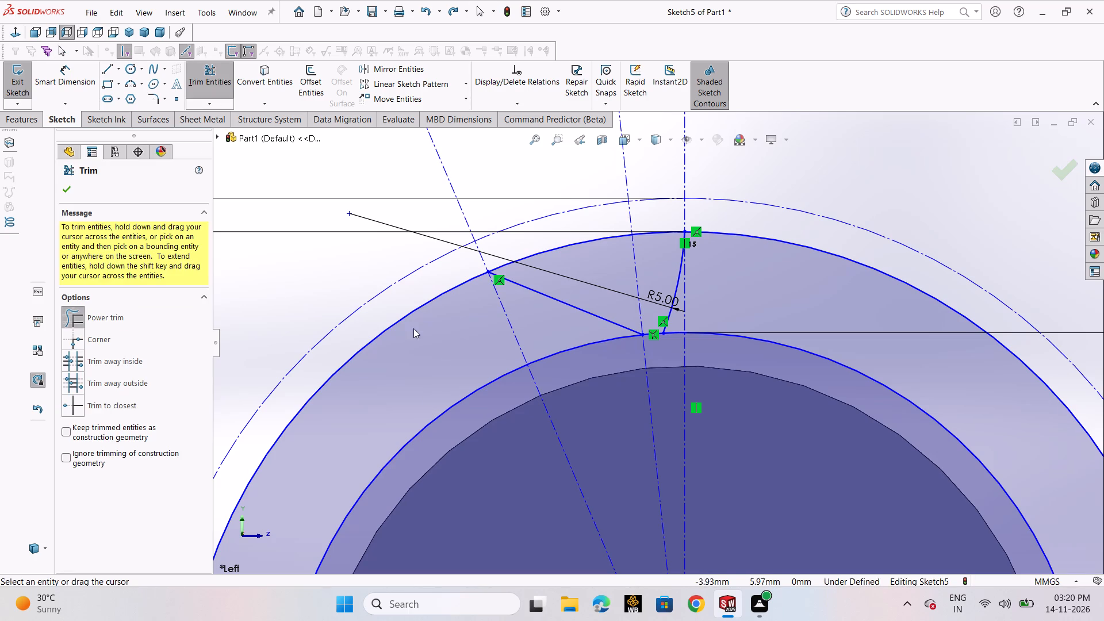
{"action": "left_click_drag", "start_coordinate": [386, 315], "coordinate": [446, 415]}
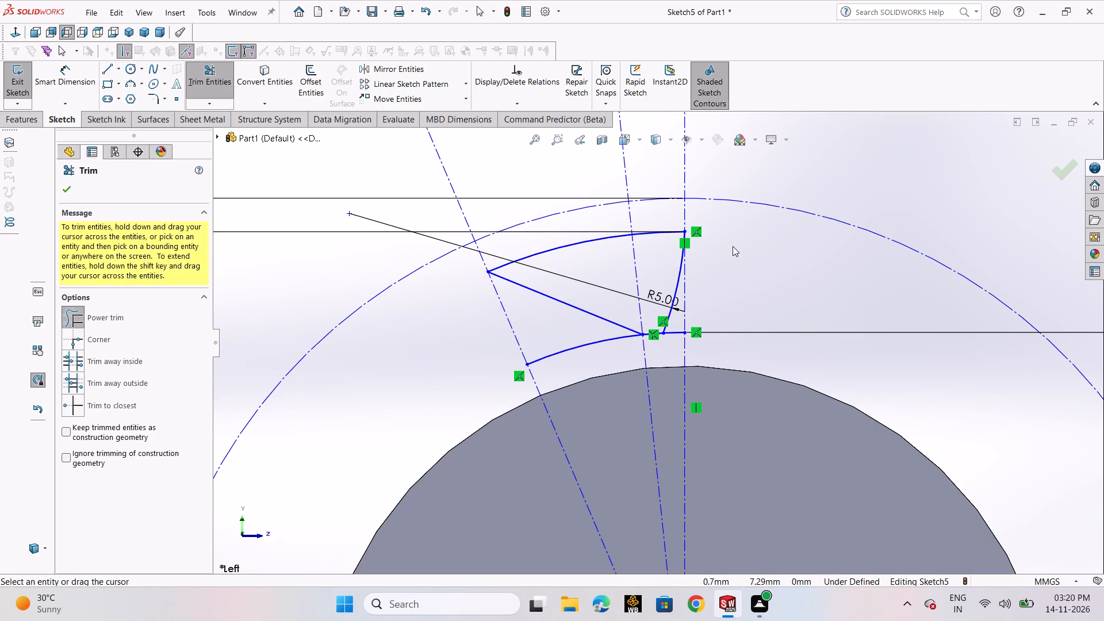
{"action": "left_click_drag", "start_coordinate": [749, 262], "coordinate": [782, 363]}
{"action": "scroll", "coordinate": [699, 321], "scroll_direction": "down", "scroll_amount": 3}
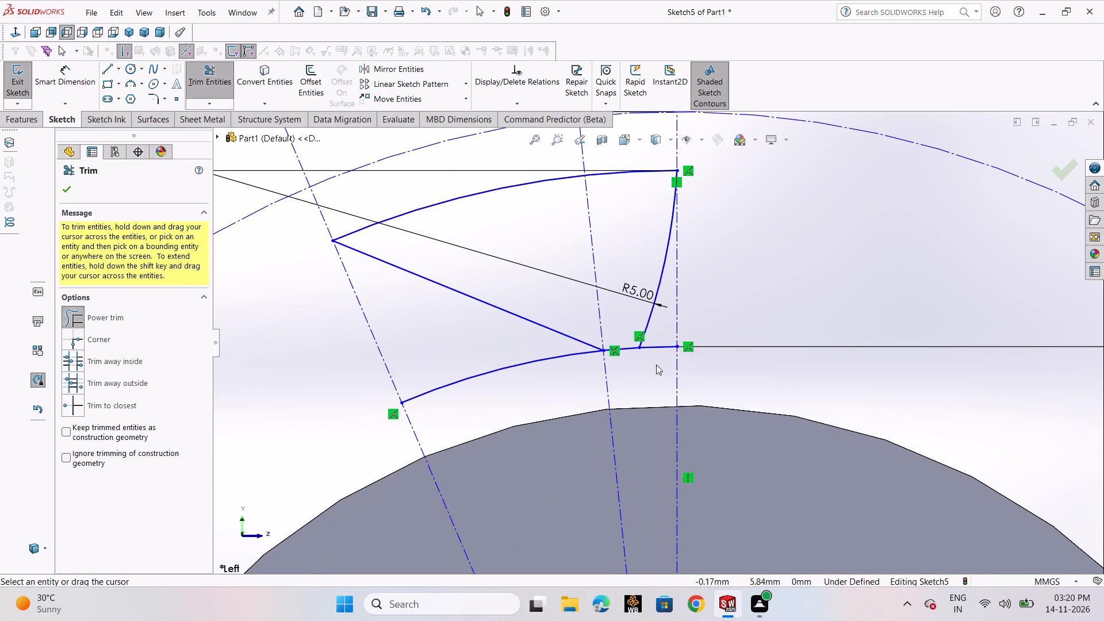
{"action": "left_click_drag", "start_coordinate": [654, 365], "coordinate": [664, 316]}
{"action": "left_click_drag", "start_coordinate": [513, 394], "coordinate": [471, 344]}
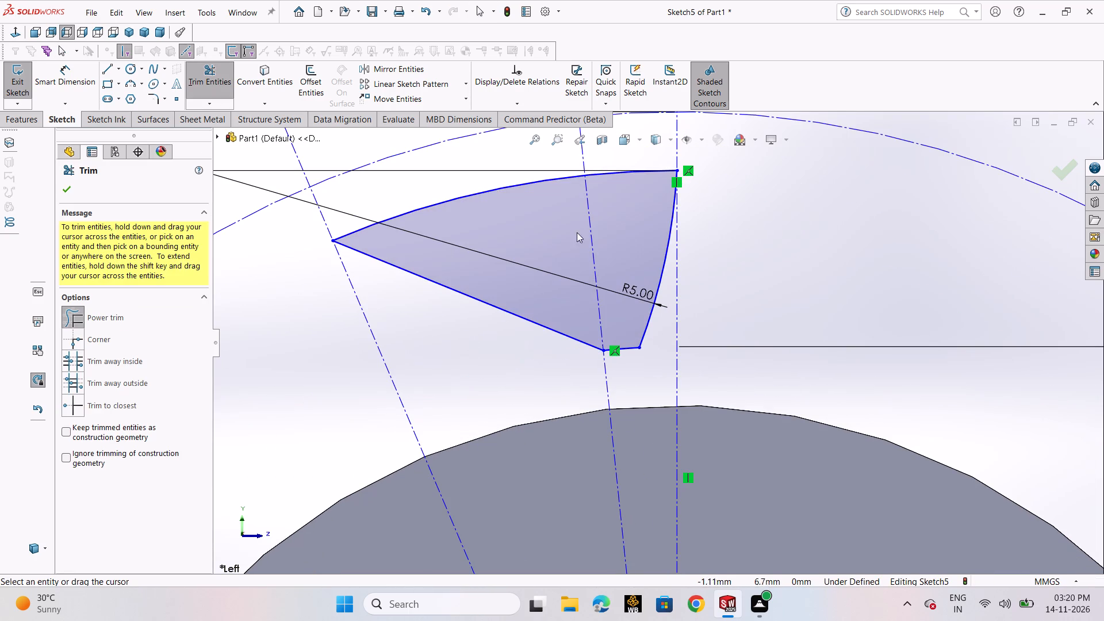
{"action": "left_click", "coordinate": [69, 190]}
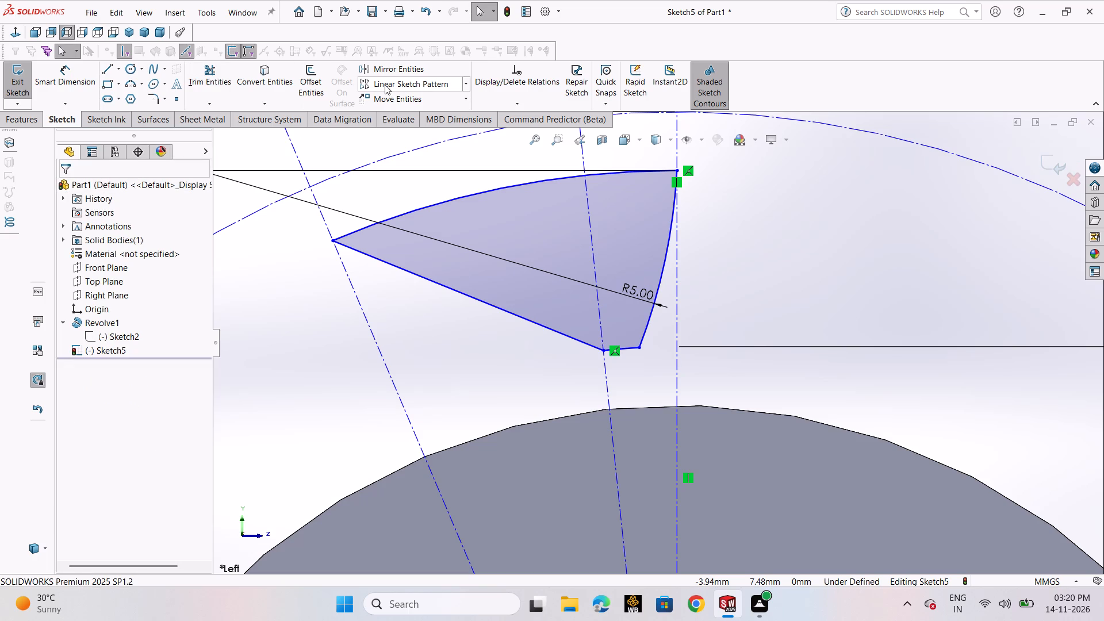
Set up a circular sketch pattern of the closed tooth profile about the origin with 16 equally spaced instances over 360 degrees.
{"action": "left_click", "coordinate": [465, 83]}
{"action": "left_click", "coordinate": [455, 106]}
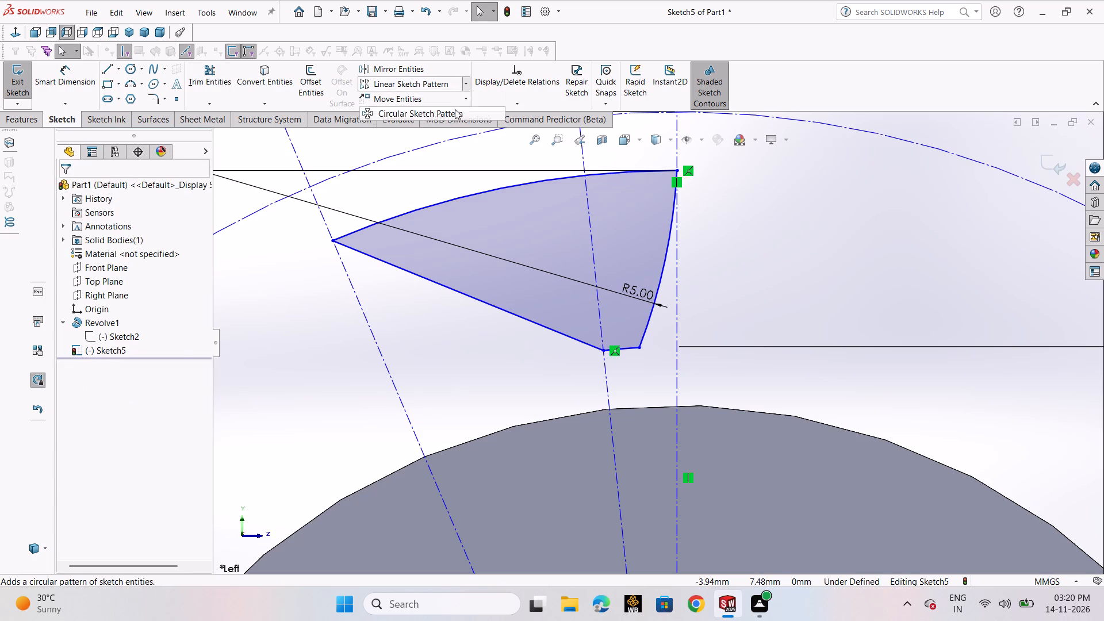
{"action": "left_click", "coordinate": [505, 225]}
{"action": "scroll", "coordinate": [417, 294], "scroll_direction": "up", "scroll_amount": 2}
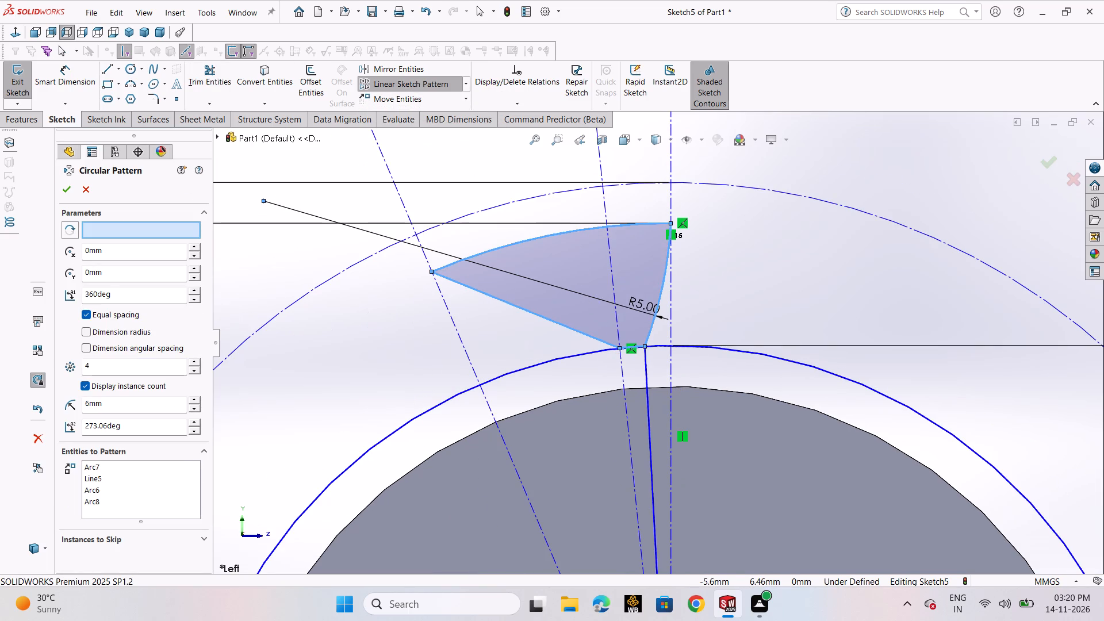
{"action": "double_click", "coordinate": [120, 366]}
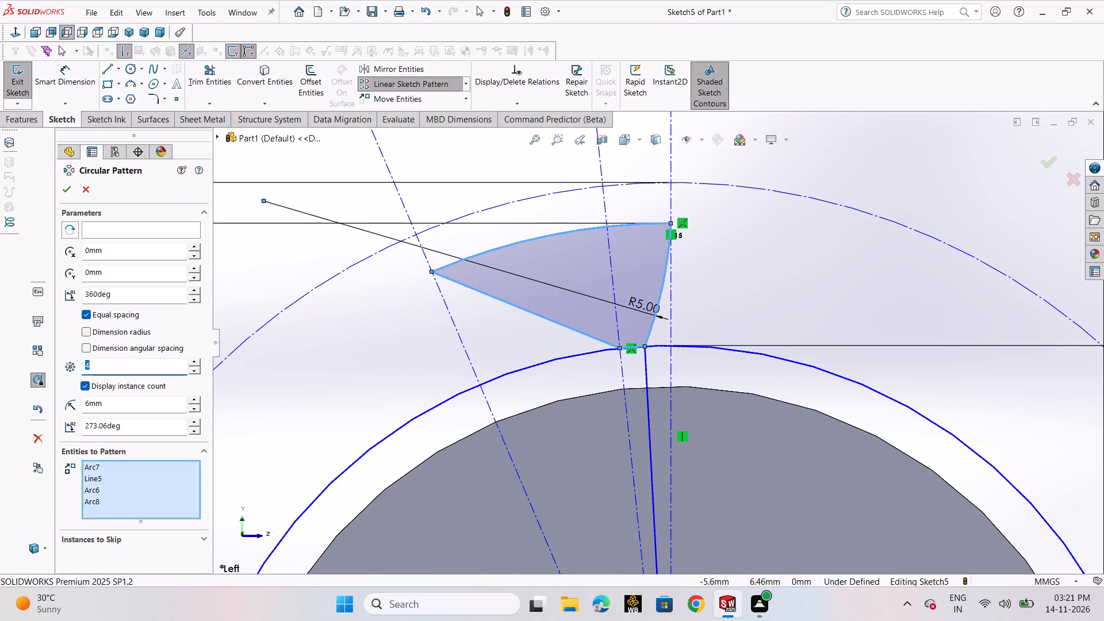
{"action": "type", "text": "16"}
{"action": "key", "text": "Return"}
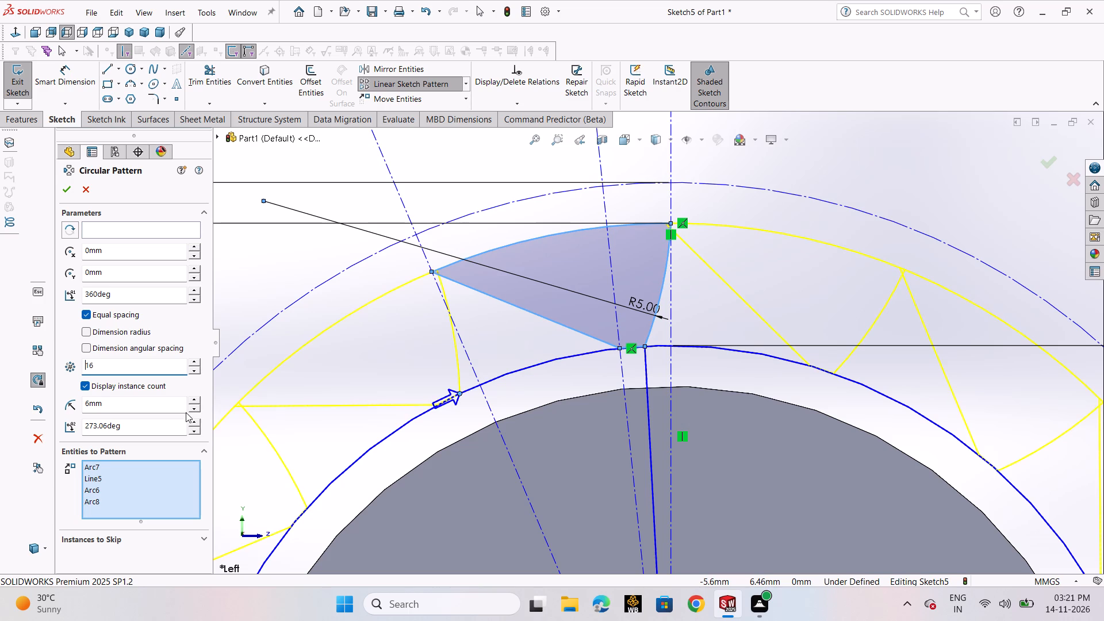
Set the circular pattern to 15 instances, check the previewed spacing between neighbouring teeth, and apply the pattern.
{"action": "double_click", "coordinate": [139, 364]}
{"action": "type", "text": "15"}
{"action": "key", "text": "Return"}
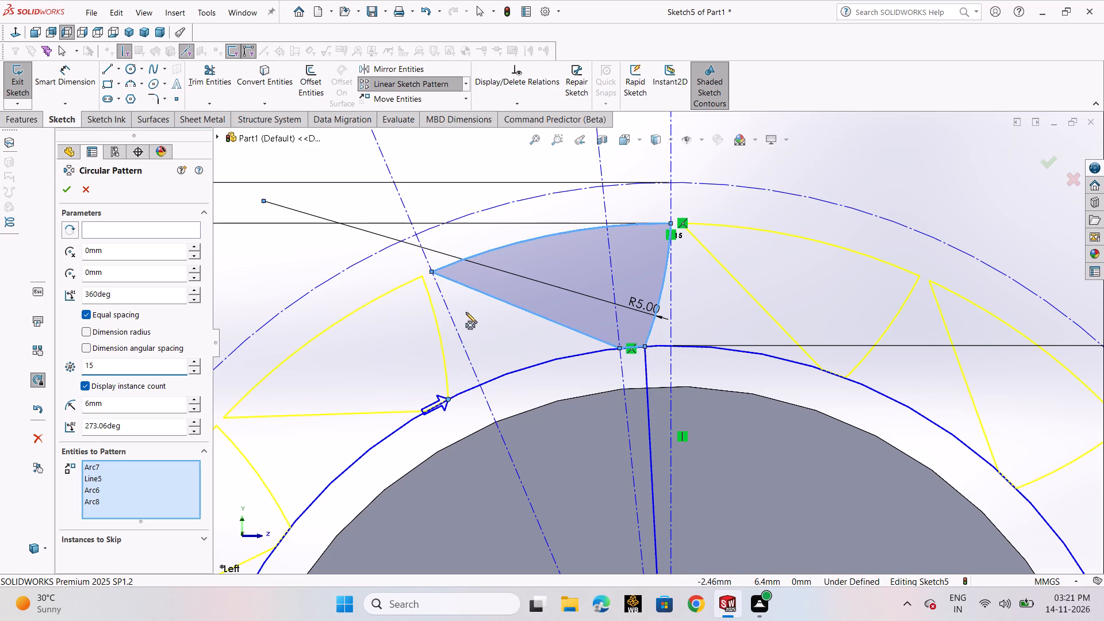
{"action": "scroll", "coordinate": [459, 306], "scroll_direction": "down", "scroll_amount": 4}
{"action": "scroll", "coordinate": [476, 273], "scroll_direction": "up", "scroll_amount": 3}
{"action": "scroll", "coordinate": [649, 365], "scroll_direction": "up", "scroll_amount": 1}
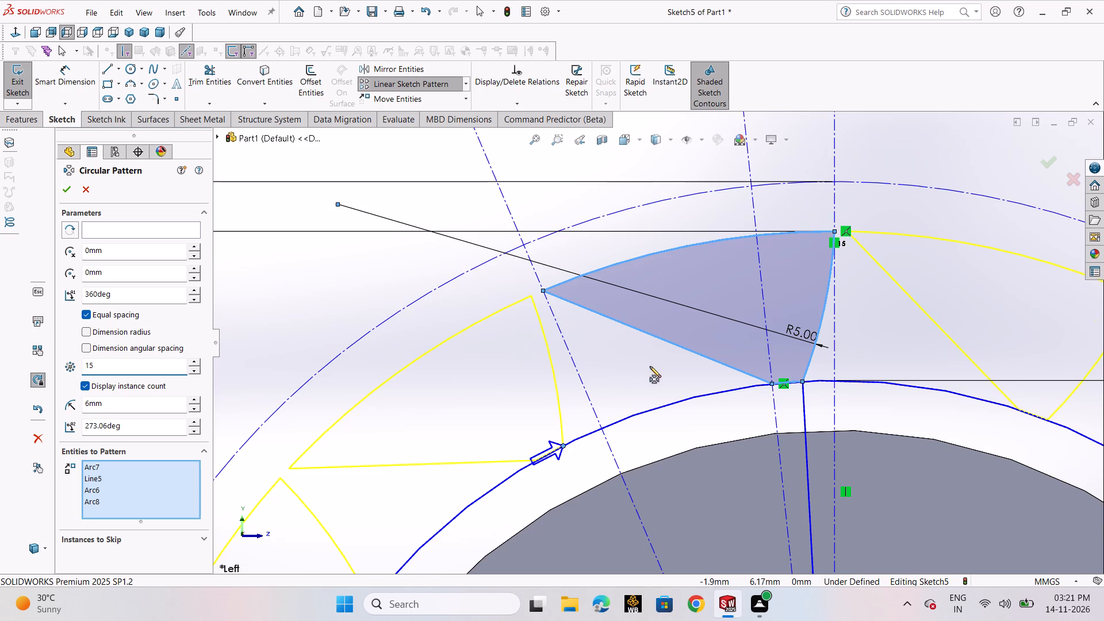
{"action": "scroll", "coordinate": [650, 366], "scroll_direction": "up", "scroll_amount": 4}
{"action": "scroll", "coordinate": [696, 388], "scroll_direction": "up", "scroll_amount": 2}
{"action": "scroll", "coordinate": [771, 378], "scroll_direction": "up", "scroll_amount": 5}
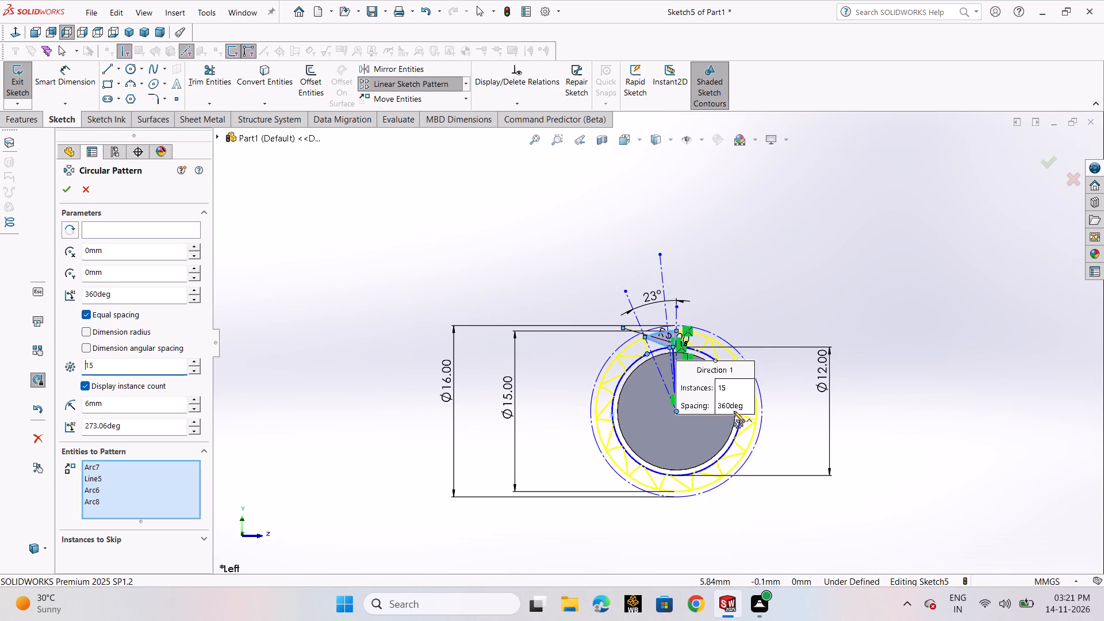
{"action": "scroll", "coordinate": [708, 374], "scroll_direction": "down", "scroll_amount": 5}
{"action": "scroll", "coordinate": [554, 277], "scroll_direction": "down", "scroll_amount": 8}
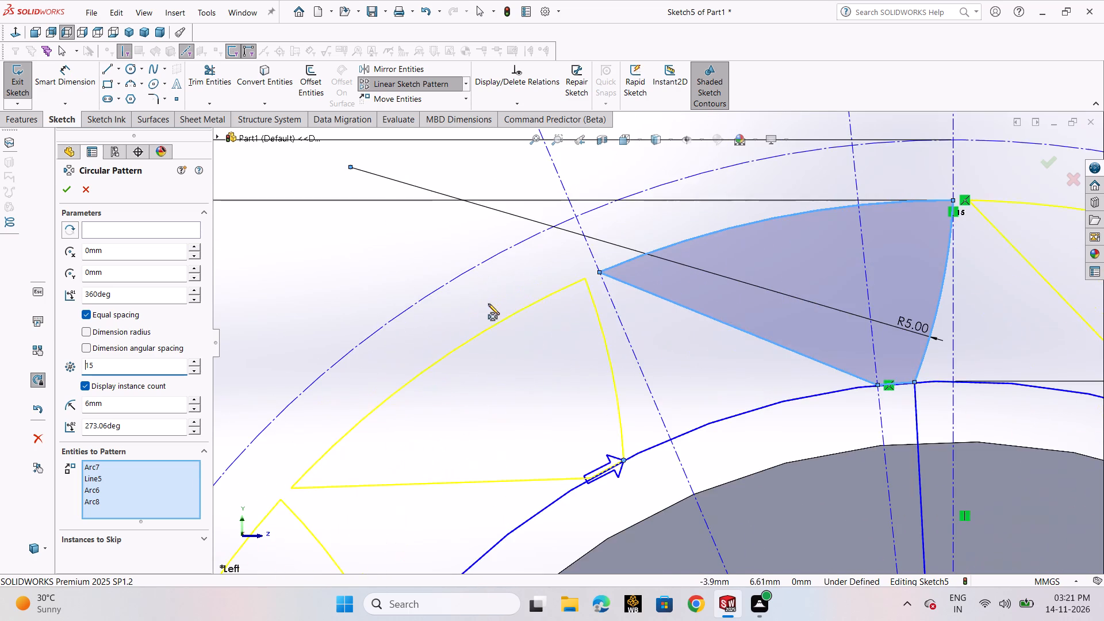
{"action": "scroll", "coordinate": [607, 276], "scroll_direction": "down", "scroll_amount": 4}
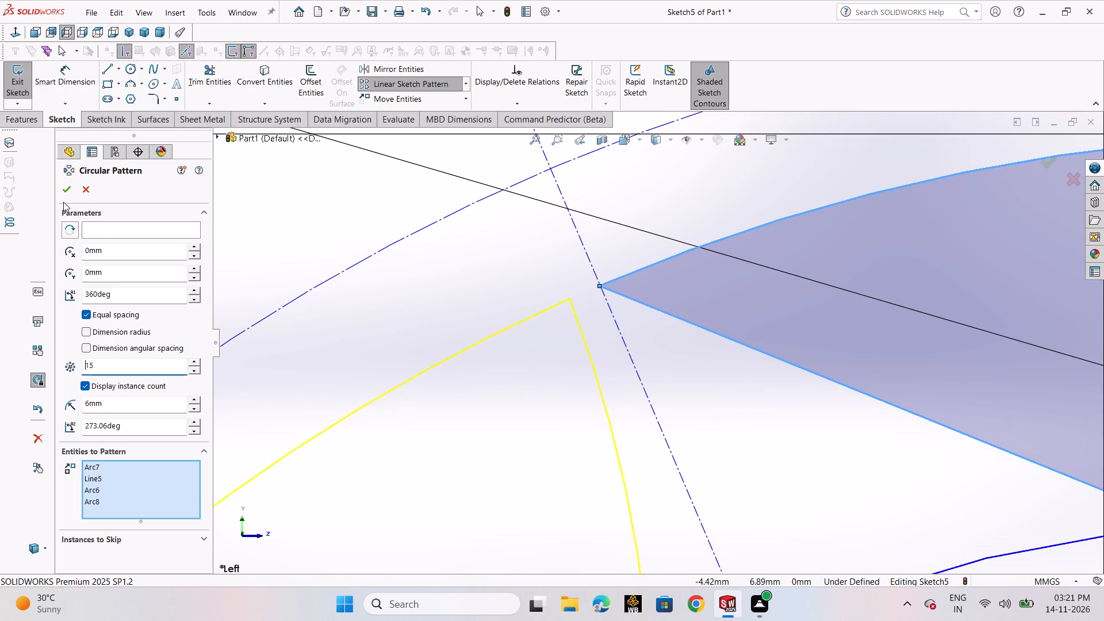
{"action": "left_click", "coordinate": [64, 191]}
Examine the gaps between adjacent patterned teeth and the full tooth ring around the cylinder.
{"action": "scroll", "coordinate": [611, 343], "scroll_direction": "up", "scroll_amount": 1}
{"action": "scroll", "coordinate": [611, 343], "scroll_direction": "down", "scroll_amount": 3}
{"action": "scroll", "coordinate": [611, 343], "scroll_direction": "up", "scroll_amount": 2}
{"action": "scroll", "coordinate": [611, 343], "scroll_direction": "down", "scroll_amount": 2}
{"action": "scroll", "coordinate": [611, 341], "scroll_direction": "up", "scroll_amount": 5}
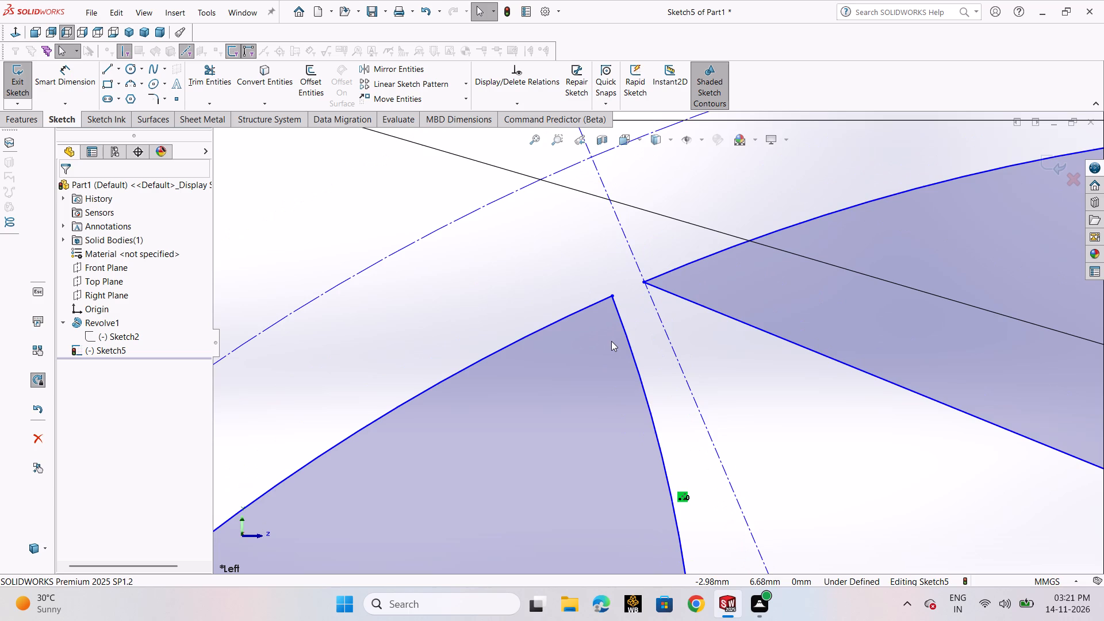
{"action": "scroll", "coordinate": [763, 397], "scroll_direction": "up", "scroll_amount": 13}
{"action": "scroll", "coordinate": [769, 401], "scroll_direction": "down", "scroll_amount": 2}
{"action": "scroll", "coordinate": [773, 396], "scroll_direction": "up", "scroll_amount": 2}
{"action": "scroll", "coordinate": [773, 396], "scroll_direction": "down", "scroll_amount": 2}
{"action": "scroll", "coordinate": [773, 396], "scroll_direction": "up", "scroll_amount": 3}
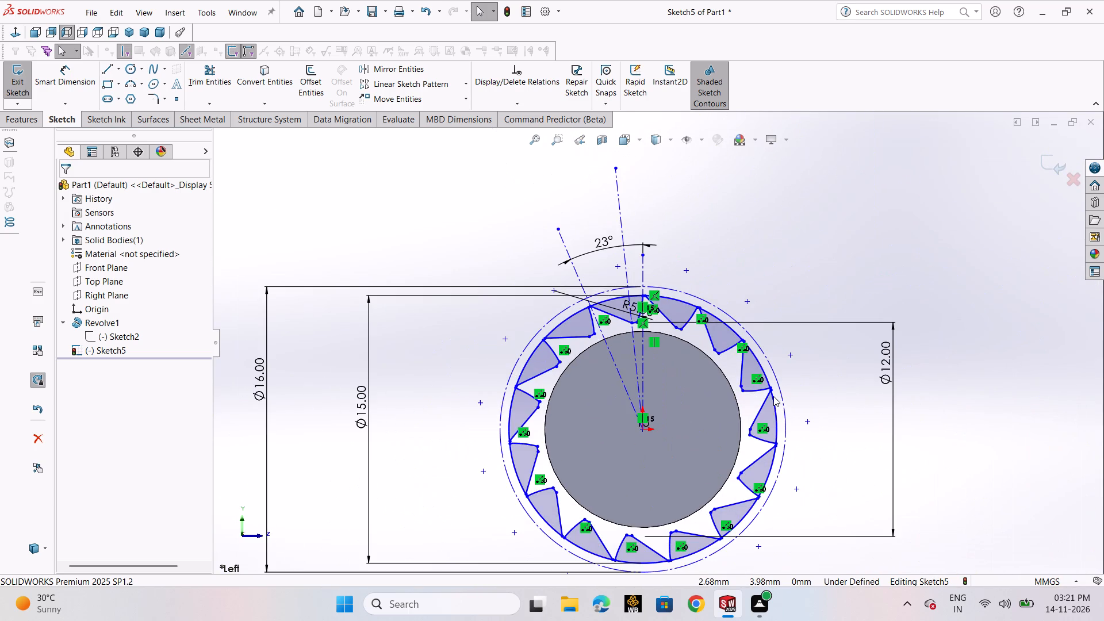
{"action": "scroll", "coordinate": [722, 311], "scroll_direction": "down", "scroll_amount": 5}
{"action": "scroll", "coordinate": [431, 482], "scroll_direction": "down", "scroll_amount": 1}
{"action": "scroll", "coordinate": [431, 482], "scroll_direction": "up", "scroll_amount": 2}
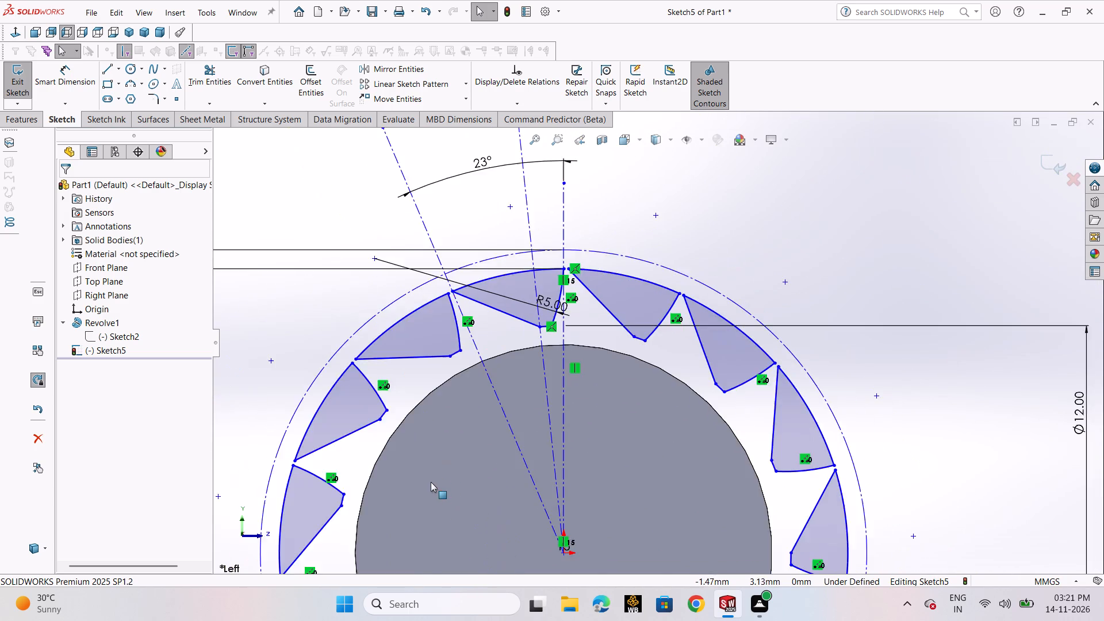
{"action": "scroll", "coordinate": [431, 482], "scroll_direction": "up", "scroll_amount": 4}
{"action": "scroll", "coordinate": [615, 434], "scroll_direction": "up", "scroll_amount": 1}
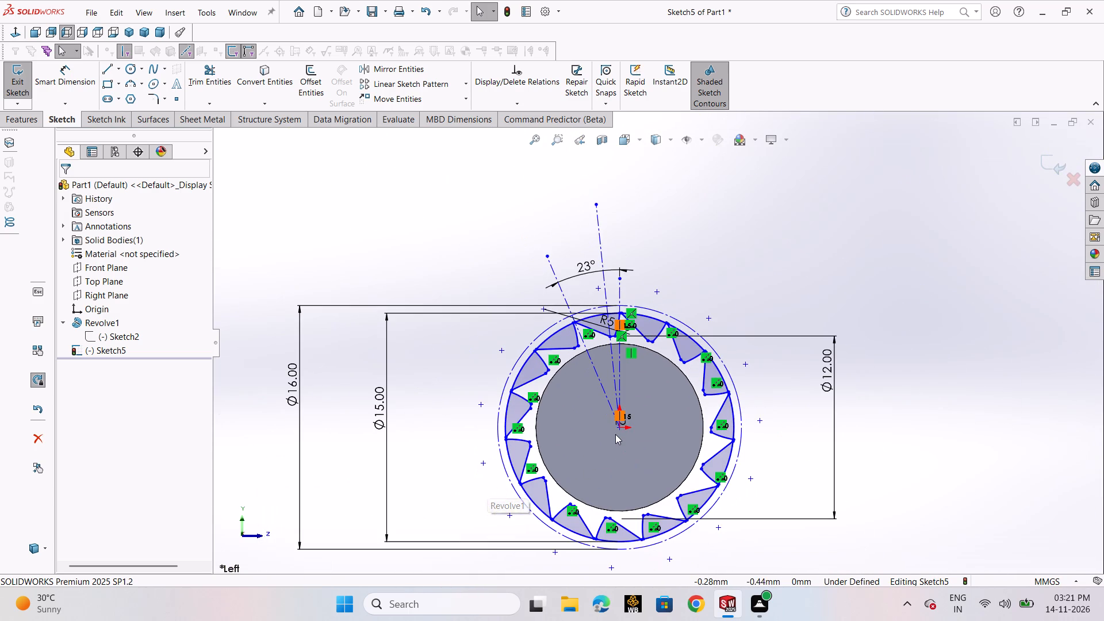
{"action": "scroll", "coordinate": [615, 434], "scroll_direction": "up", "scroll_amount": 1}
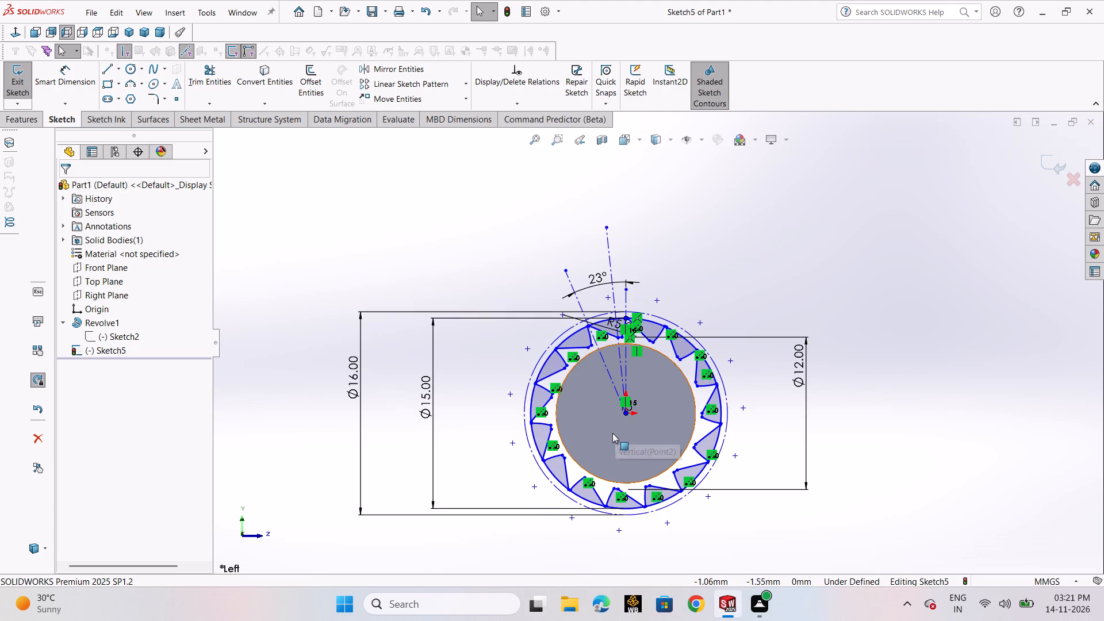
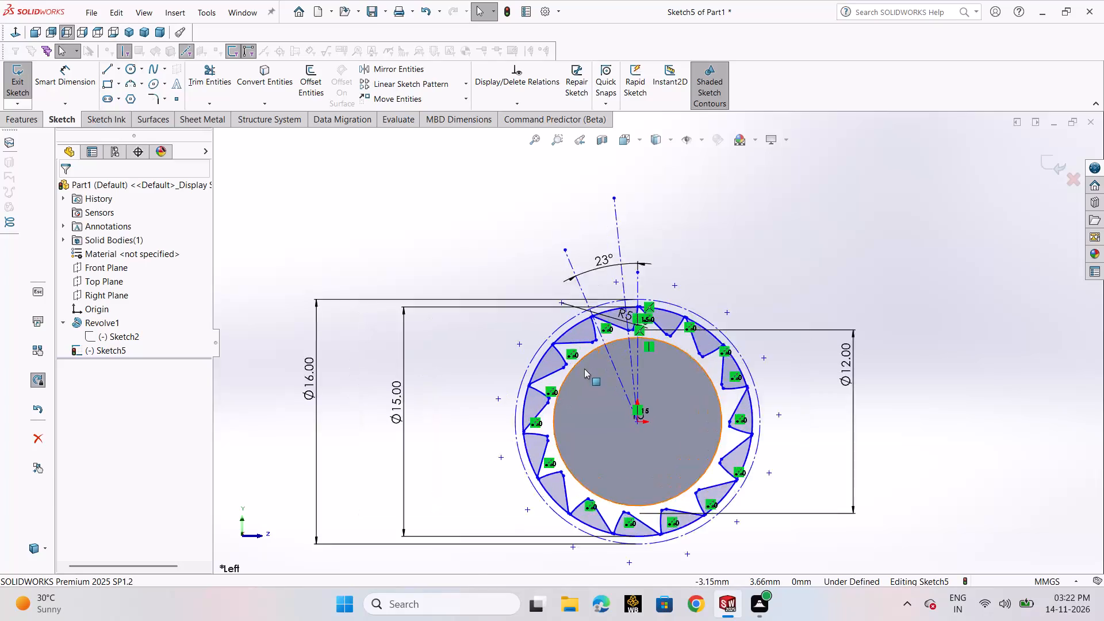
Examine the gap between the tips of neighbouring patterned teeth and the tooth ring around the cylinder.
{"action": "scroll", "coordinate": [584, 369], "scroll_direction": "down", "scroll_amount": 8}
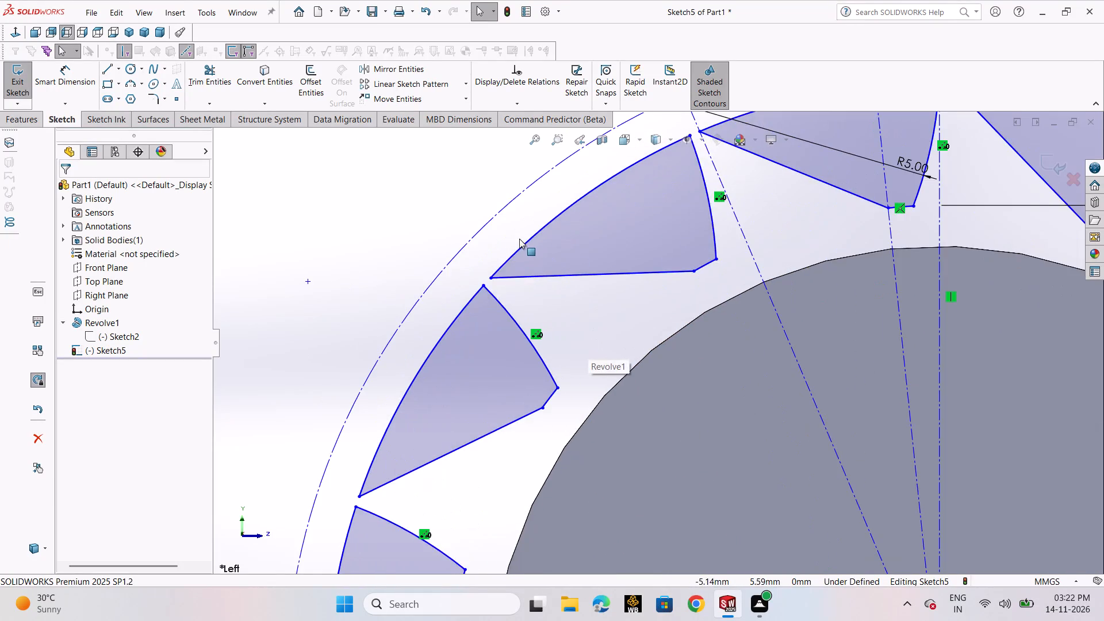
{"action": "scroll", "coordinate": [519, 241], "scroll_direction": "down", "scroll_amount": 3}
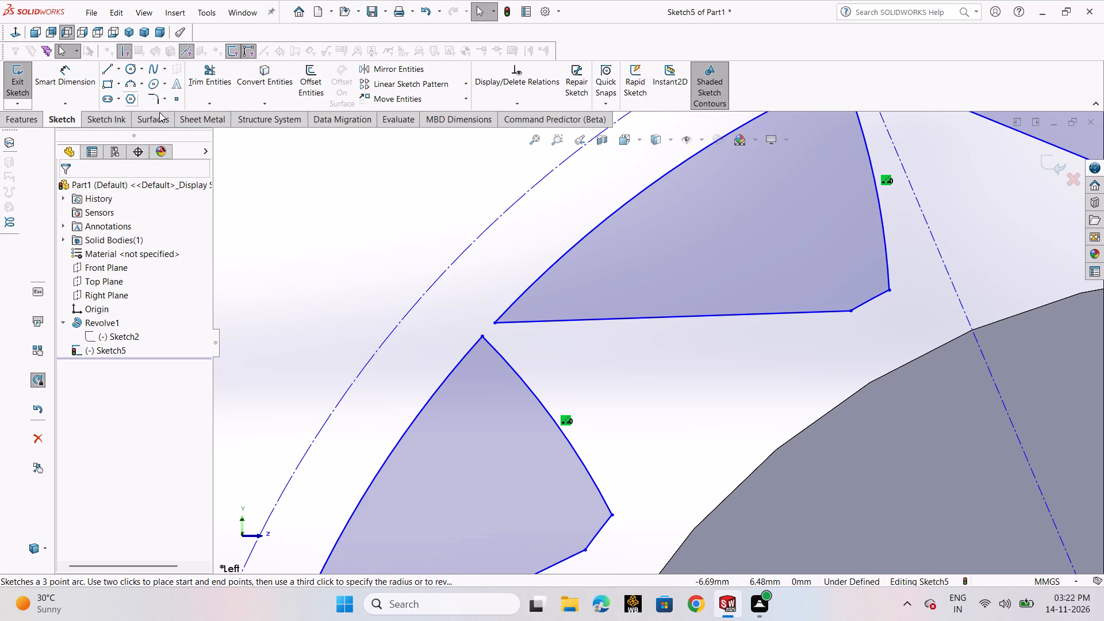
{"action": "left_click", "coordinate": [381, 193]}
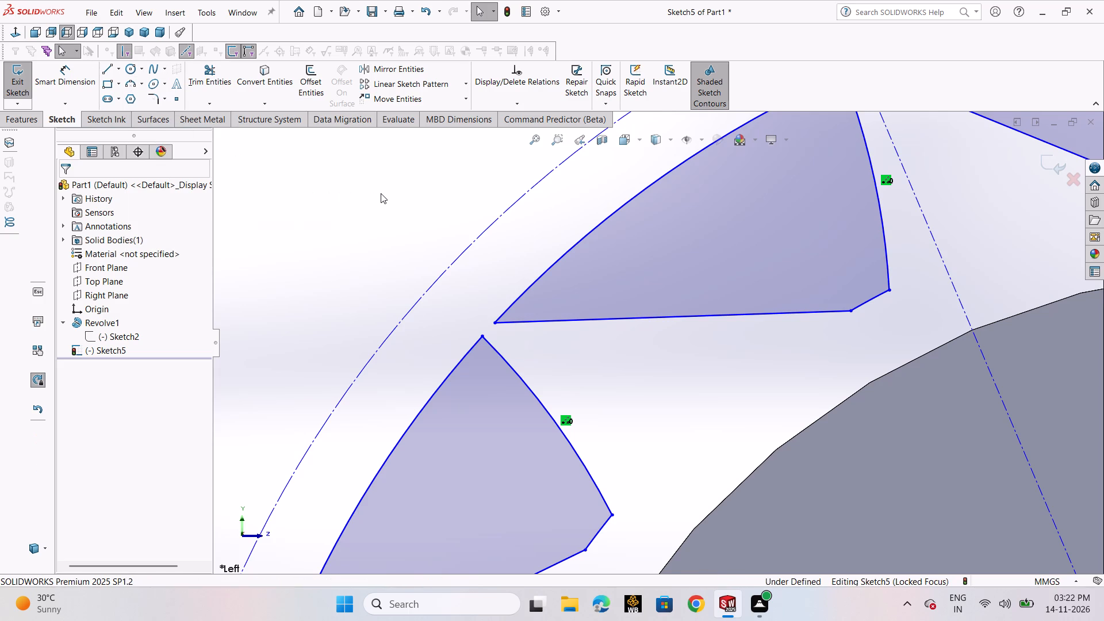
{"action": "scroll", "coordinate": [468, 247], "scroll_direction": "up", "scroll_amount": 3}
{"action": "scroll", "coordinate": [468, 247], "scroll_direction": "down", "scroll_amount": 1}
{"action": "scroll", "coordinate": [468, 247], "scroll_direction": "up", "scroll_amount": 2}
{"action": "scroll", "coordinate": [468, 247], "scroll_direction": "down", "scroll_amount": 1}
{"action": "scroll", "coordinate": [468, 247], "scroll_direction": "up", "scroll_amount": 5}
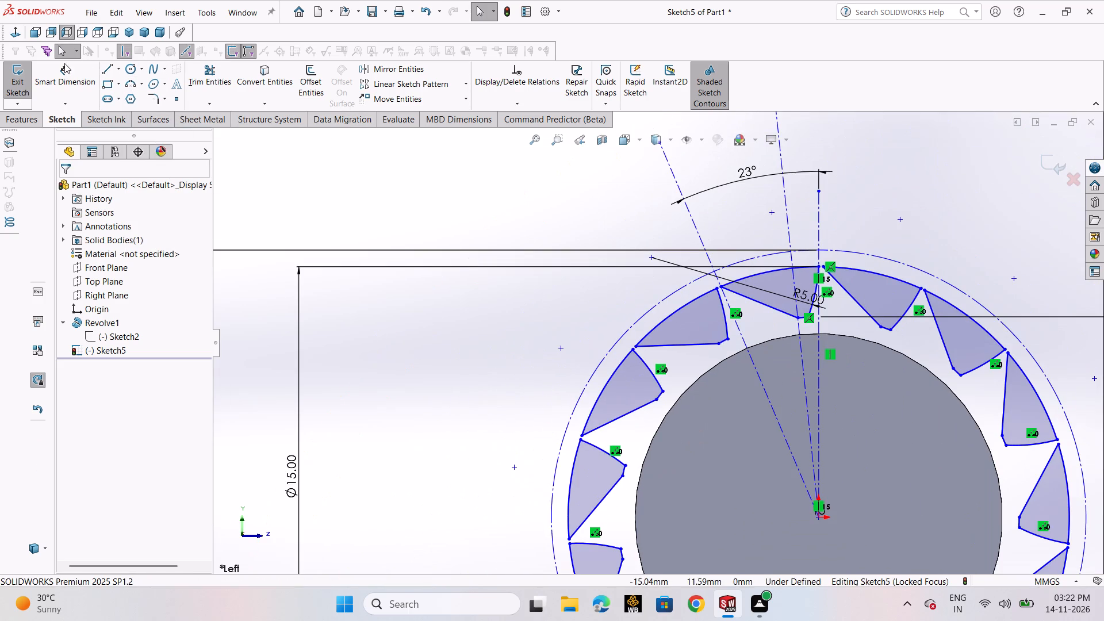
Finish and exit the sketch containing the 15 patterned teeth.
{"action": "left_click", "coordinate": [10, 81]}
{"action": "left_click", "coordinate": [369, 218]}
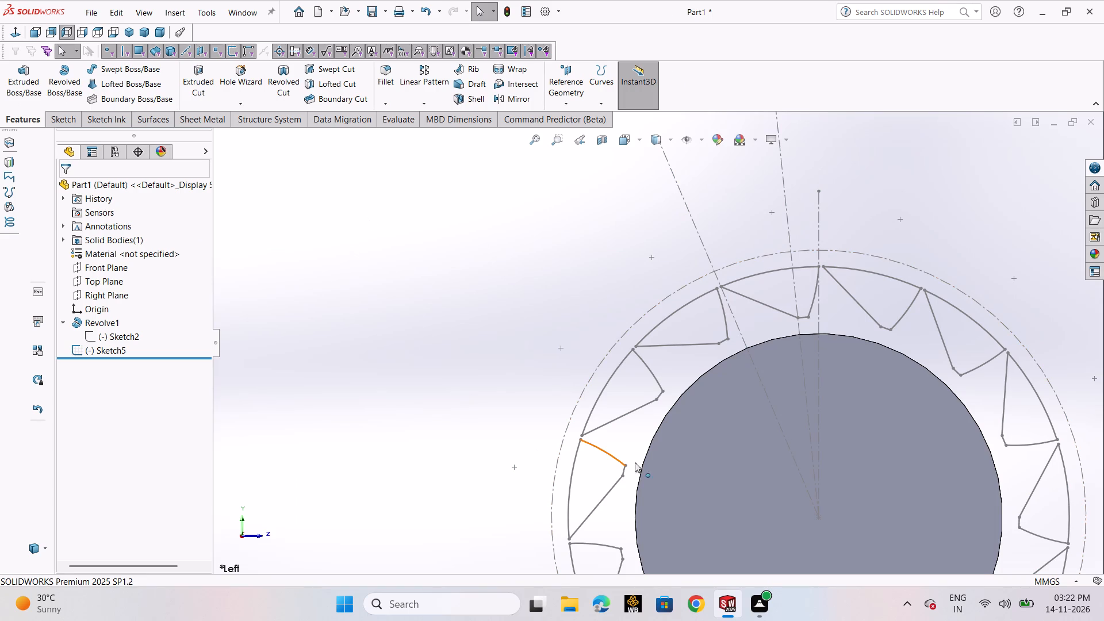
Start a new sketch on the cylinder's end face and convert the facing flank arc and flank line of two neighbouring teeth.
{"action": "left_click", "coordinate": [691, 459]}
{"action": "left_click", "coordinate": [758, 424]}
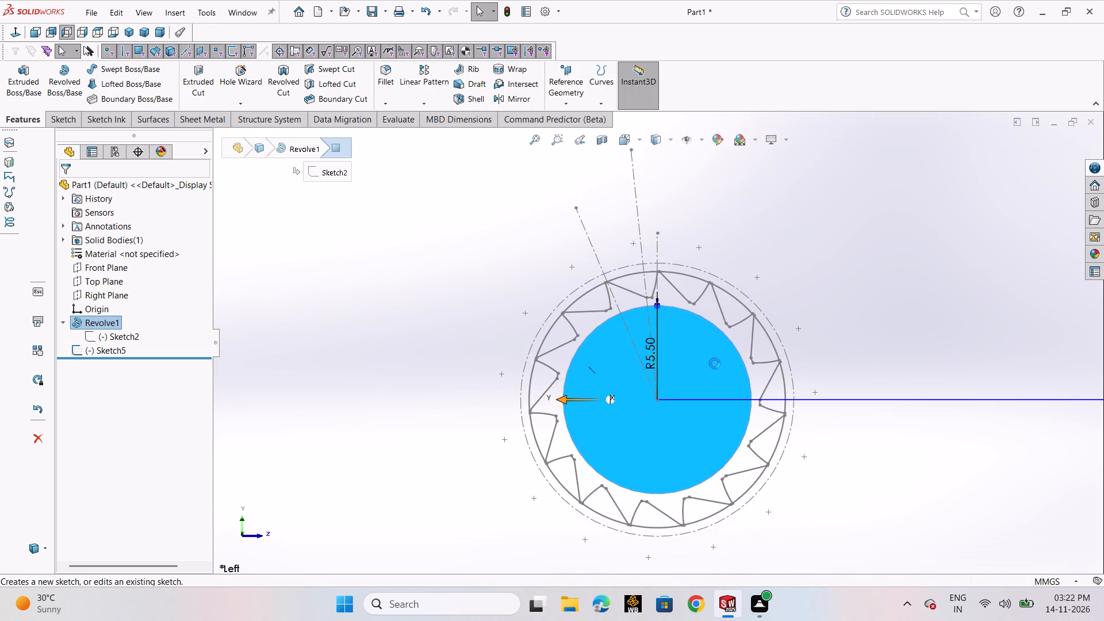
{"action": "scroll", "coordinate": [617, 346], "scroll_direction": "down", "scroll_amount": 4}
{"action": "left_click", "coordinate": [410, 274]}
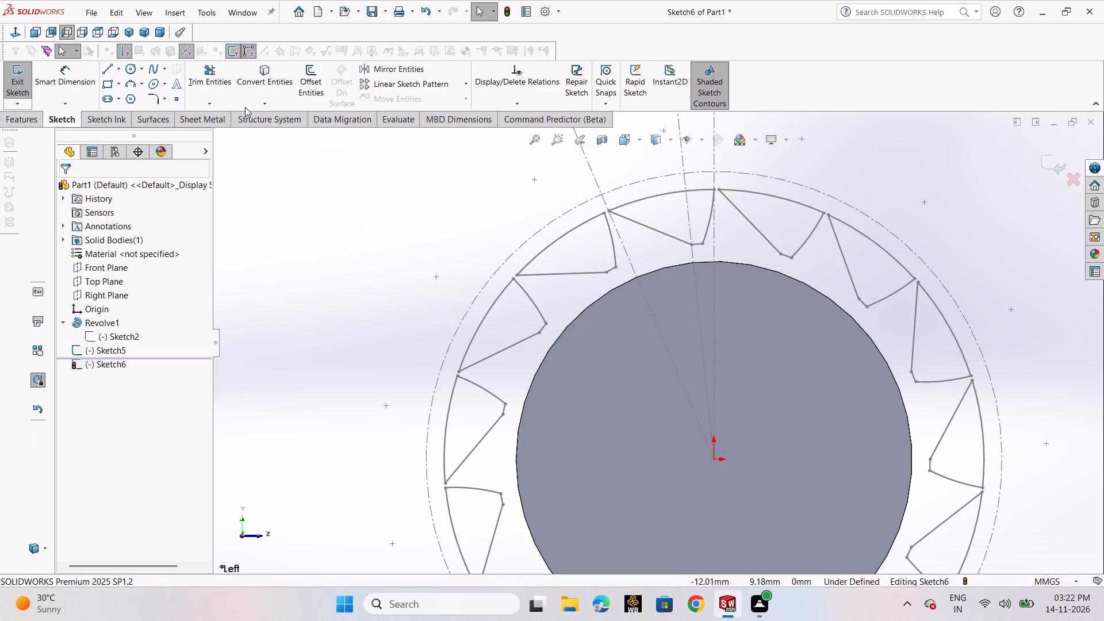
{"action": "left_click", "coordinate": [264, 80]}
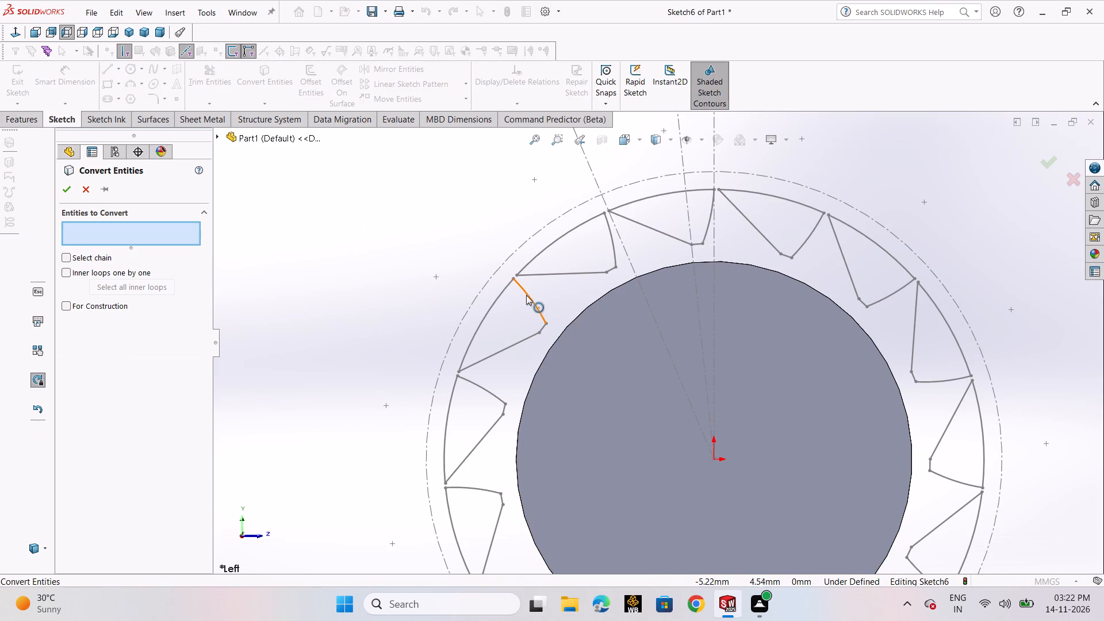
{"action": "left_click", "coordinate": [526, 294]}
{"action": "left_click", "coordinate": [549, 274]}
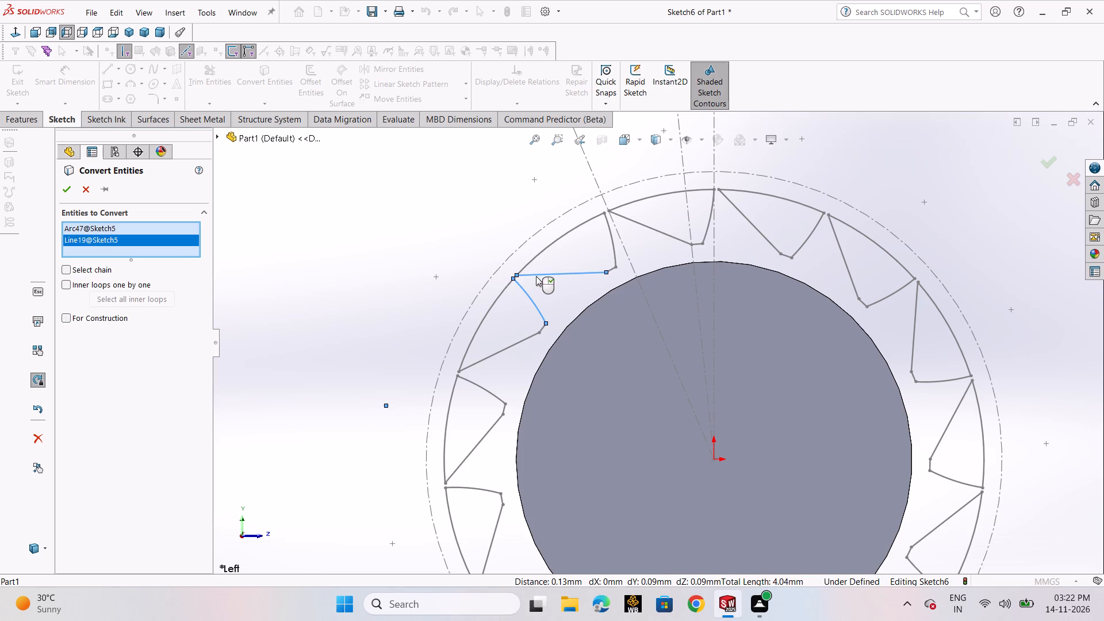
{"action": "left_click", "coordinate": [63, 190]}
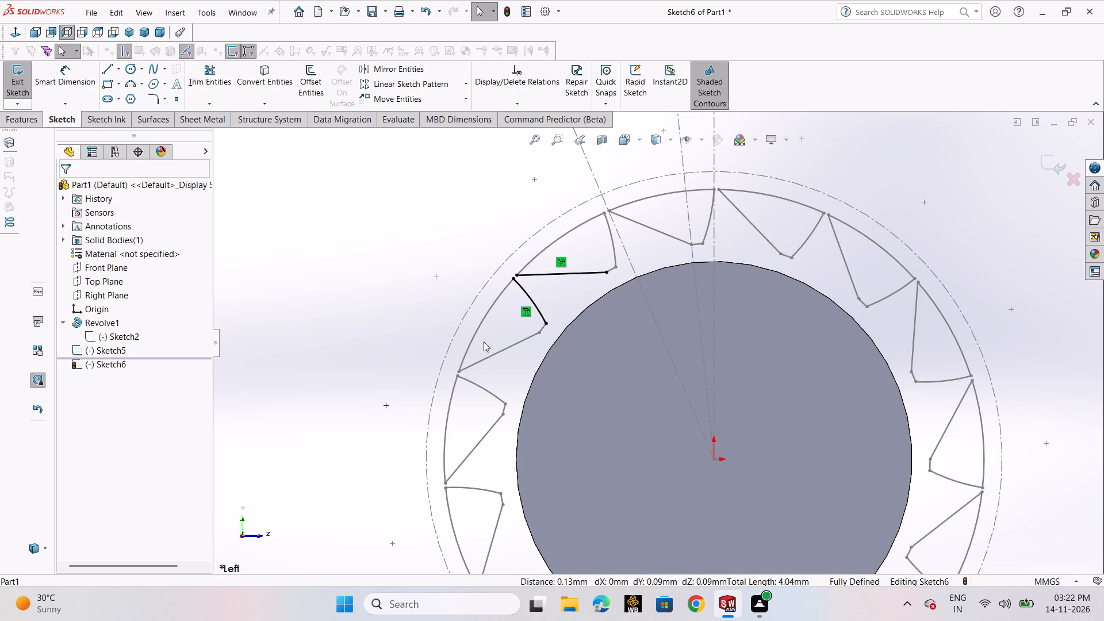
{"action": "left_click", "coordinate": [408, 301]}
Draw a circle centred on the origin through the outer tip of the converted flank arc, with radius 7.50 mm.
{"action": "scroll", "coordinate": [566, 300], "scroll_direction": "down", "scroll_amount": 4}
{"action": "scroll", "coordinate": [317, 283], "scroll_direction": "down", "scroll_amount": 3}
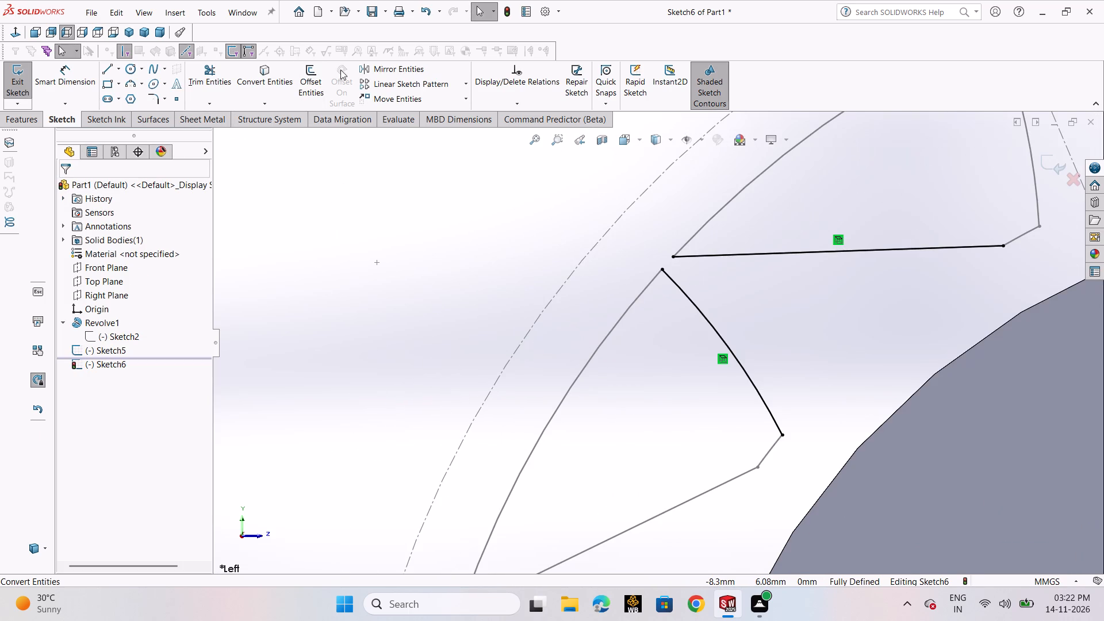
{"action": "left_click", "coordinate": [130, 71]}
{"action": "left_click", "coordinate": [137, 83]}
{"action": "scroll", "coordinate": [956, 448], "scroll_direction": "up", "scroll_amount": 1}
{"action": "scroll", "coordinate": [956, 448], "scroll_direction": "down", "scroll_amount": 1}
{"action": "scroll", "coordinate": [956, 448], "scroll_direction": "up", "scroll_amount": 2}
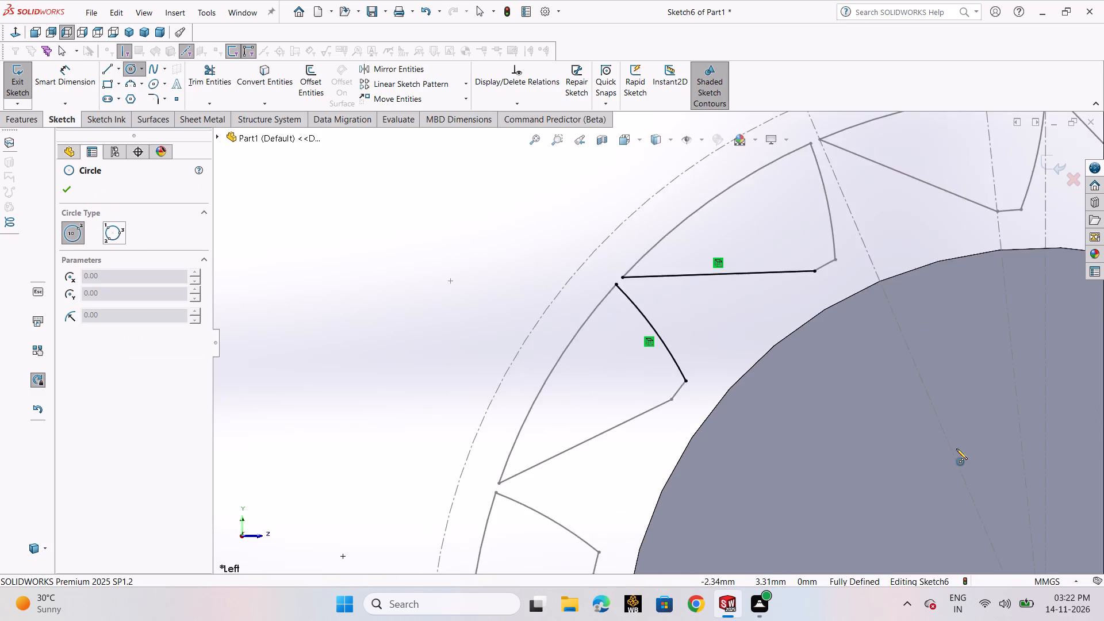
{"action": "scroll", "coordinate": [956, 448], "scroll_direction": "up", "scroll_amount": 2}
{"action": "scroll", "coordinate": [956, 450], "scroll_direction": "down", "scroll_amount": 1}
{"action": "scroll", "coordinate": [956, 451], "scroll_direction": "up", "scroll_amount": 1}
{"action": "scroll", "coordinate": [929, 520], "scroll_direction": "up", "scroll_amount": 7}
{"action": "scroll", "coordinate": [764, 458], "scroll_direction": "down", "scroll_amount": 5}
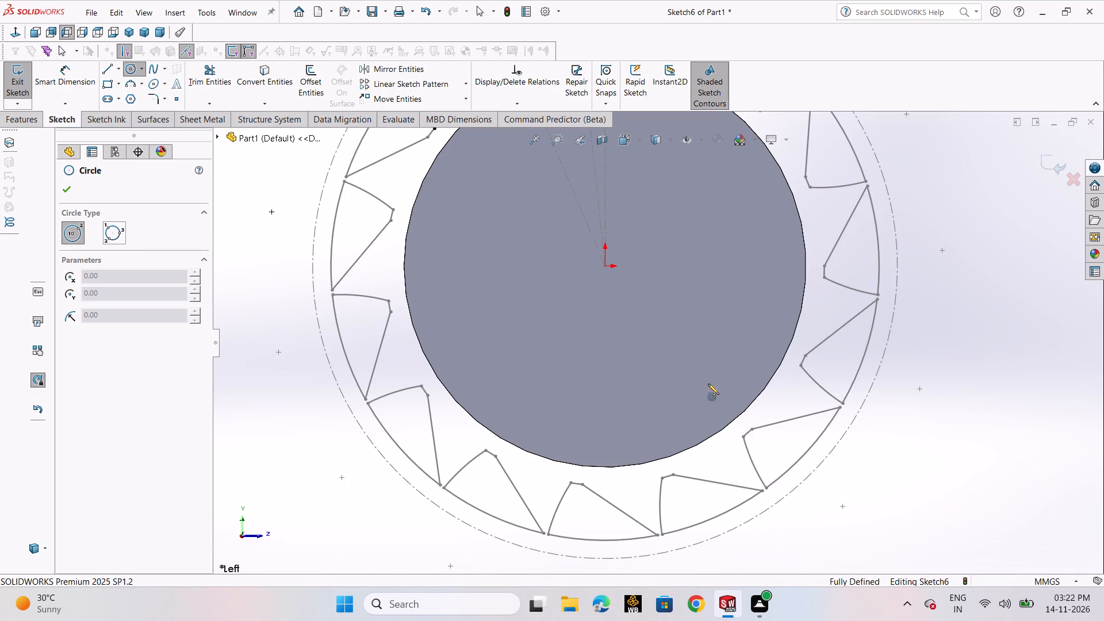
{"action": "left_click", "coordinate": [605, 267]}
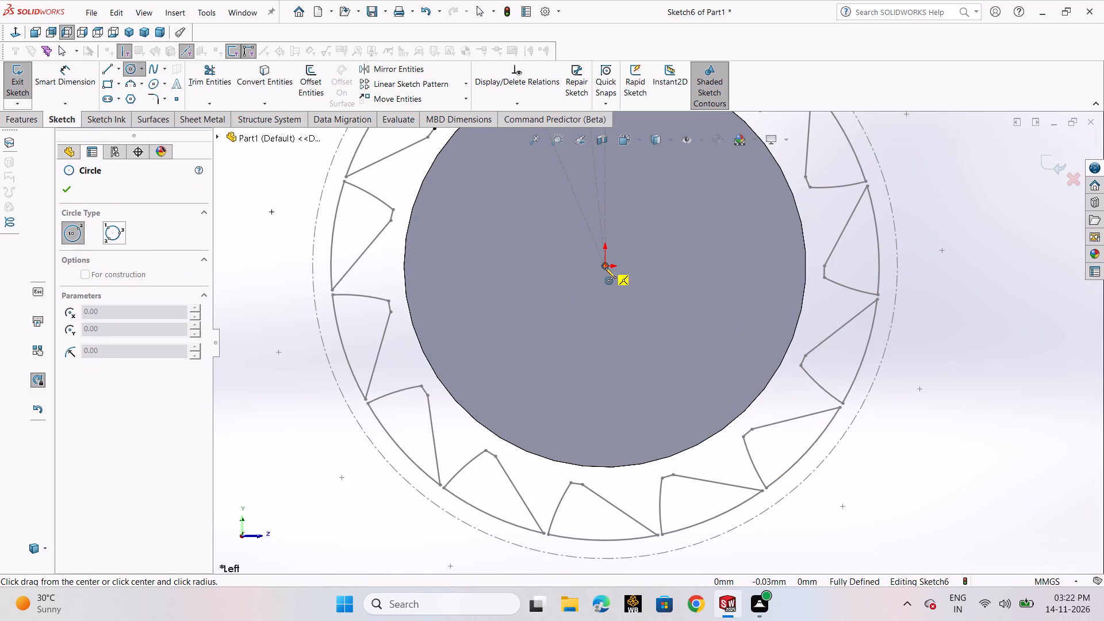
{"action": "scroll", "coordinate": [598, 259], "scroll_direction": "up", "scroll_amount": 5}
{"action": "scroll", "coordinate": [597, 255], "scroll_direction": "down", "scroll_amount": 4}
{"action": "scroll", "coordinate": [526, 248], "scroll_direction": "down", "scroll_amount": 4}
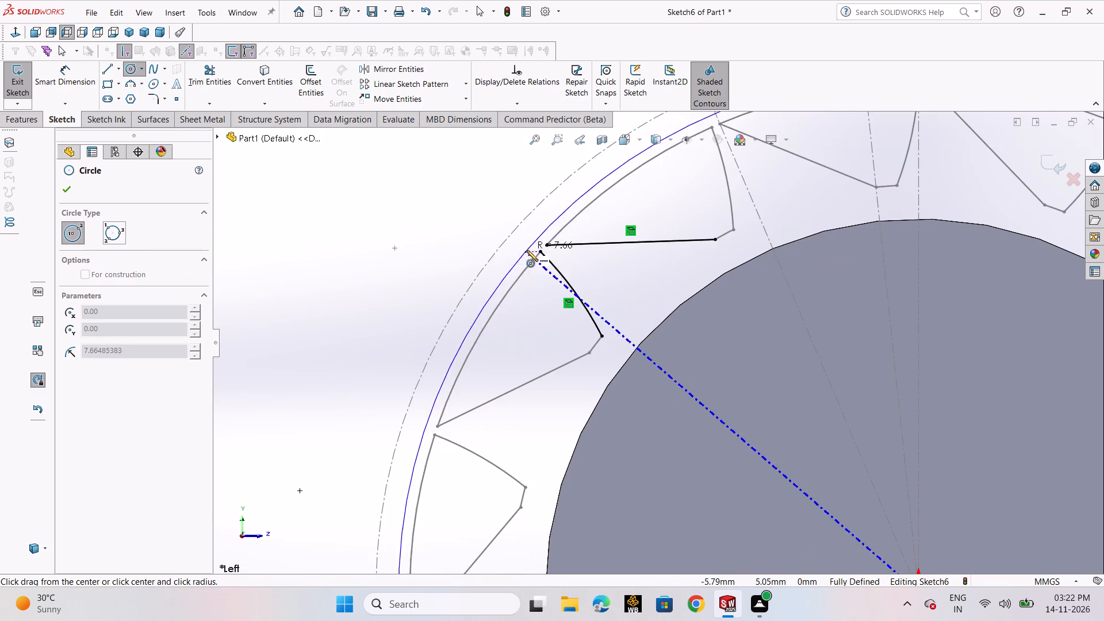
{"action": "left_click", "coordinate": [539, 252]}
{"action": "right_click", "coordinate": [539, 252]}
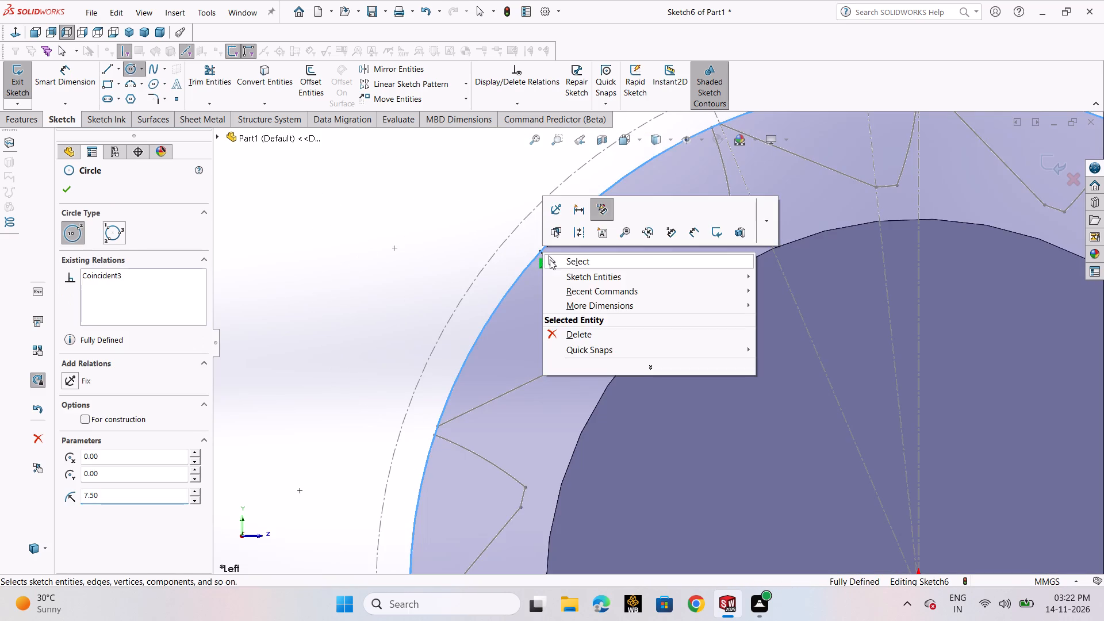
{"action": "left_click", "coordinate": [550, 259]}
Power-trim the 7.50 mm radius circle to keep only the short segment joining the outer ends of the two converted flanks.
{"action": "scroll", "coordinate": [600, 254], "scroll_direction": "down", "scroll_amount": 4}
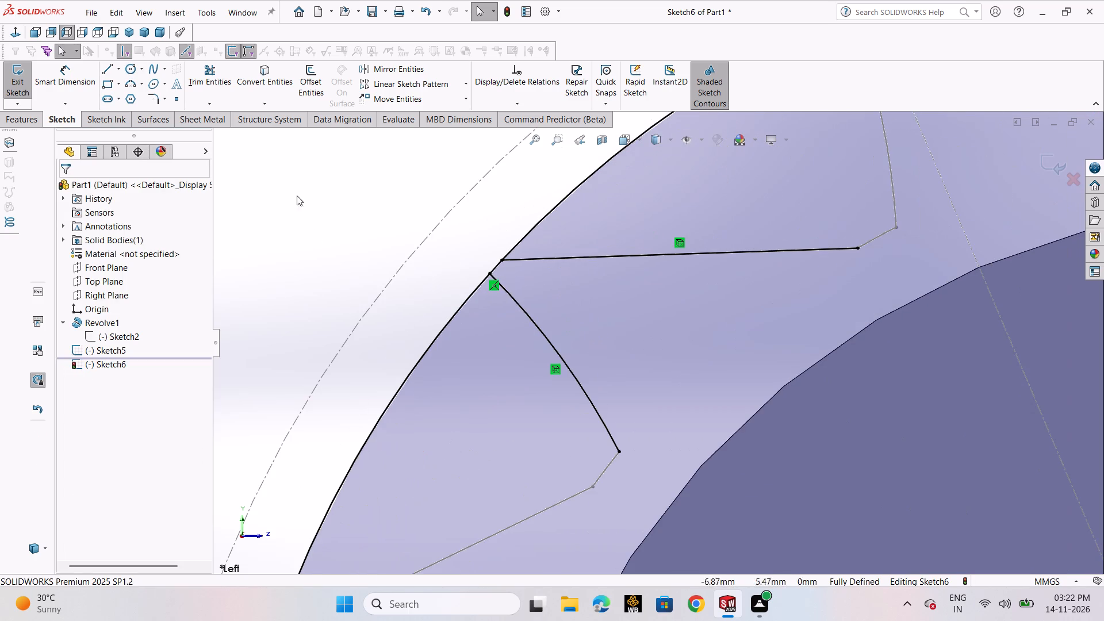
{"action": "left_click", "coordinate": [218, 79]}
{"action": "left_click_drag", "start_coordinate": [428, 300], "coordinate": [428, 301]}
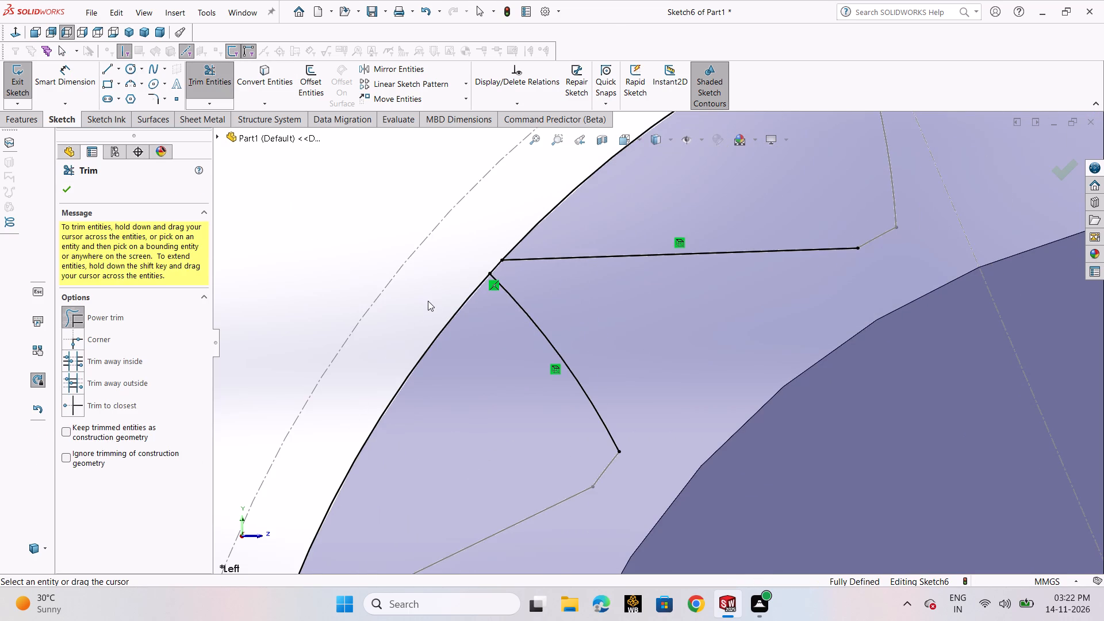
{"action": "left_click_drag", "start_coordinate": [428, 301], "coordinate": [471, 358]}
{"action": "left_click_drag", "start_coordinate": [507, 228], "coordinate": [555, 237]}
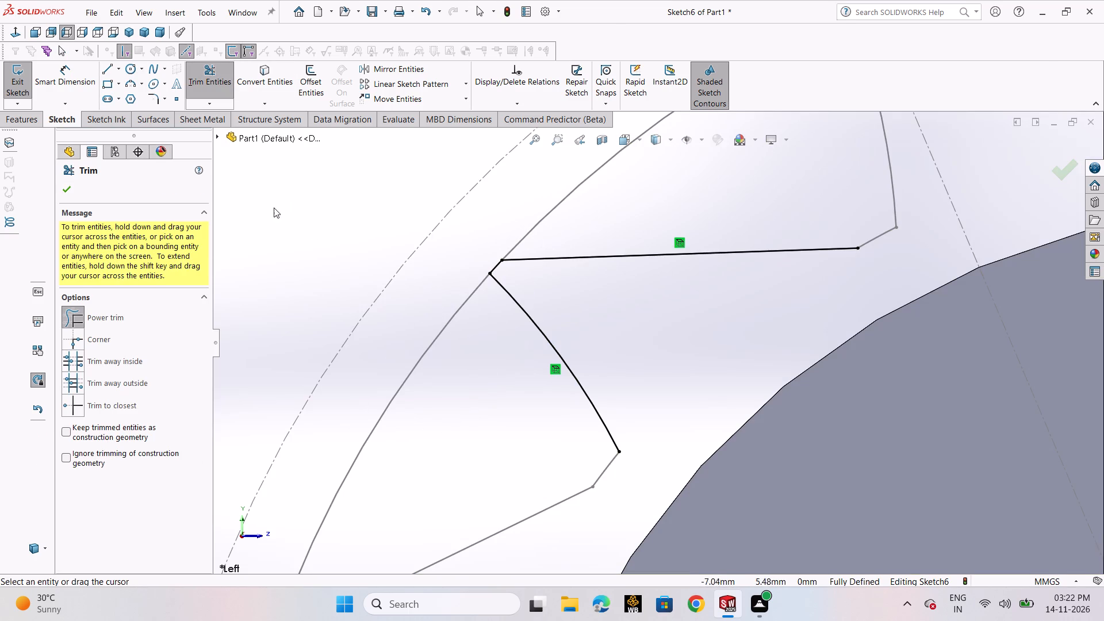
{"action": "left_click", "coordinate": [71, 187]}
Draw a circle centred on the origin through the inner end of the converted flank arc, with radius 6.00 mm.
{"action": "left_click", "coordinate": [131, 70]}
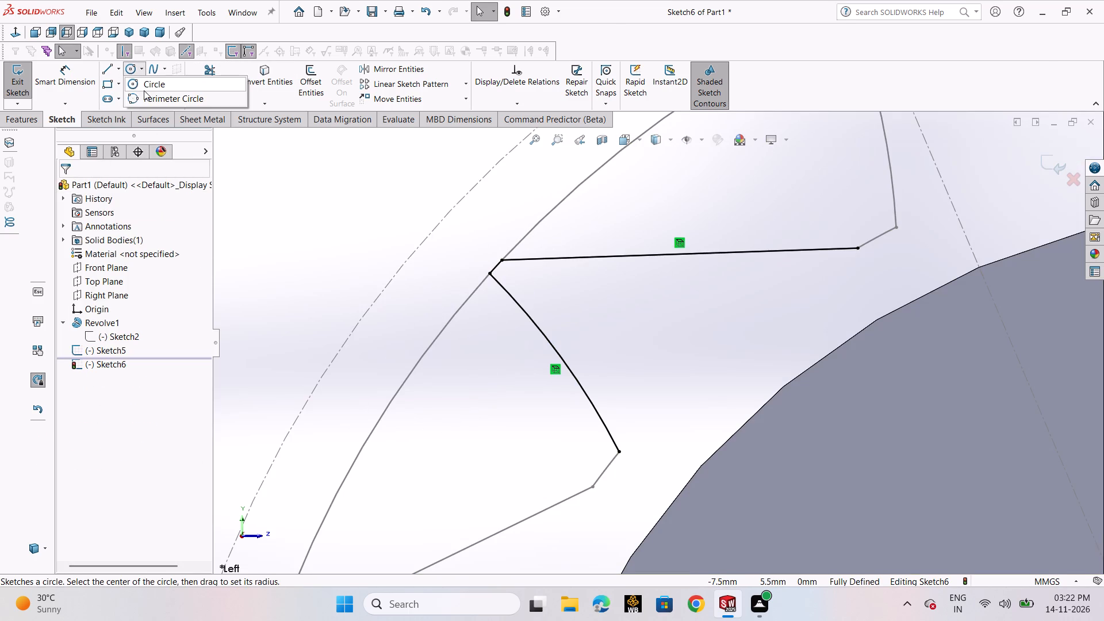
{"action": "left_click", "coordinate": [145, 83]}
{"action": "scroll", "coordinate": [643, 484], "scroll_direction": "up", "scroll_amount": 2}
{"action": "scroll", "coordinate": [644, 484], "scroll_direction": "down", "scroll_amount": 1}
{"action": "scroll", "coordinate": [683, 476], "scroll_direction": "up", "scroll_amount": 7}
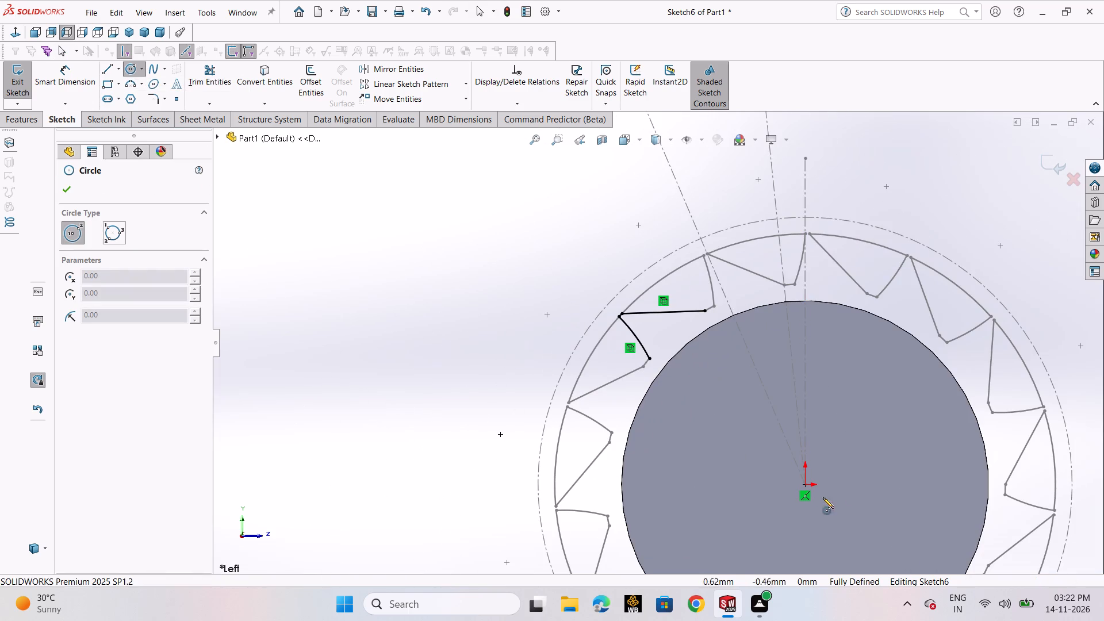
{"action": "left_click", "coordinate": [805, 484]}
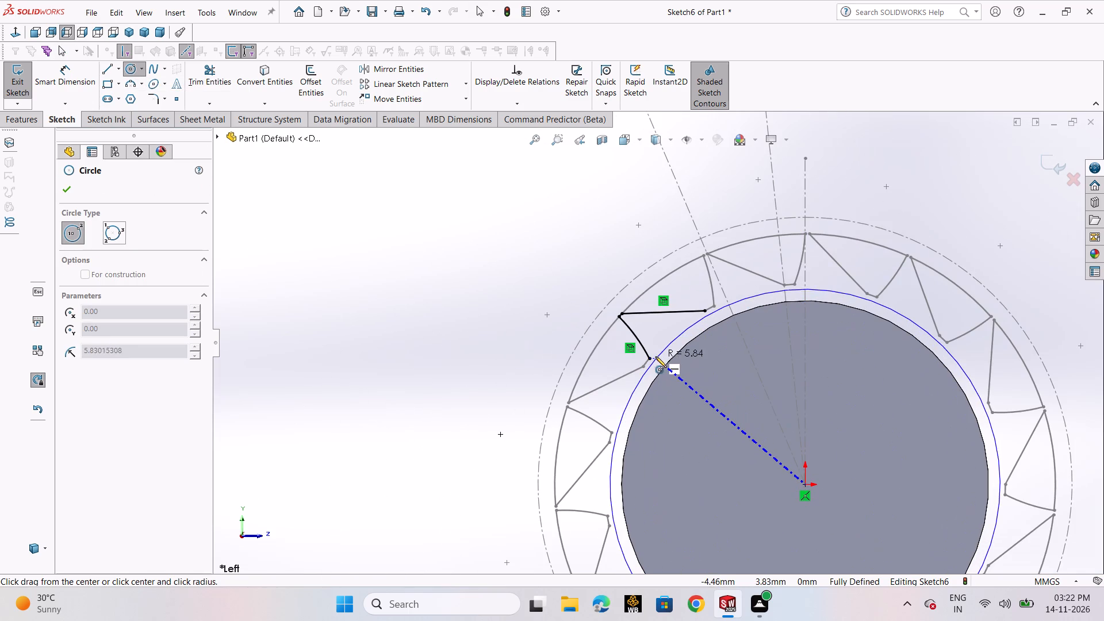
{"action": "left_click", "coordinate": [650, 356]}
{"action": "right_click", "coordinate": [650, 356]}
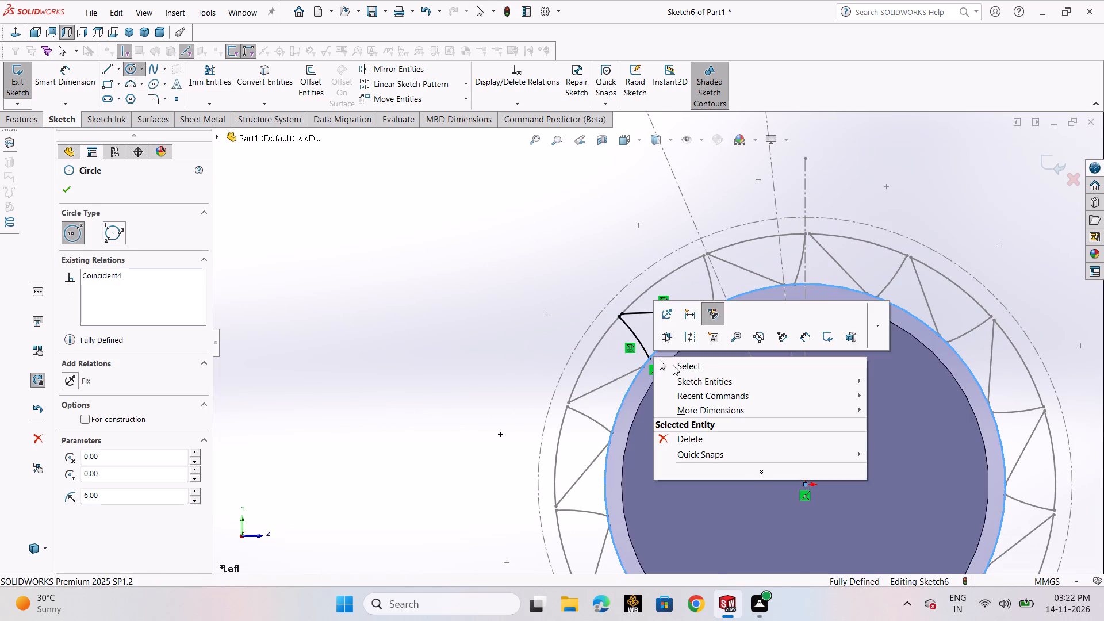
{"action": "left_click", "coordinate": [673, 366]}
Power-trim the 6.00 mm radius circle to keep only the arc closing the gap profile between the two flanks.
{"action": "left_click", "coordinate": [204, 75]}
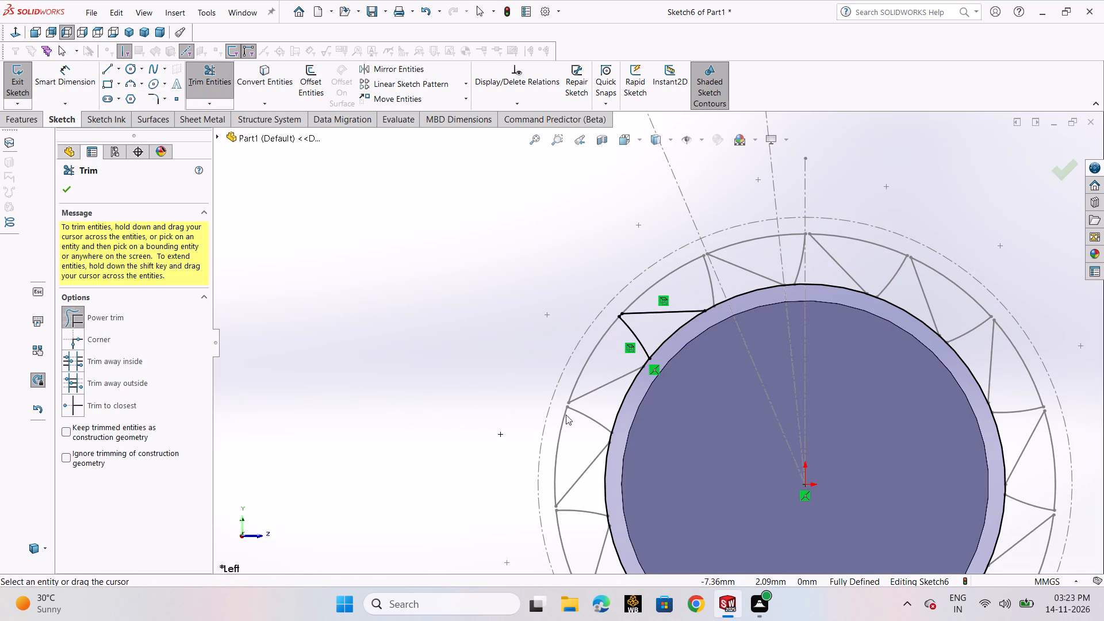
{"action": "left_click_drag", "start_coordinate": [644, 430], "coordinate": [612, 408]}
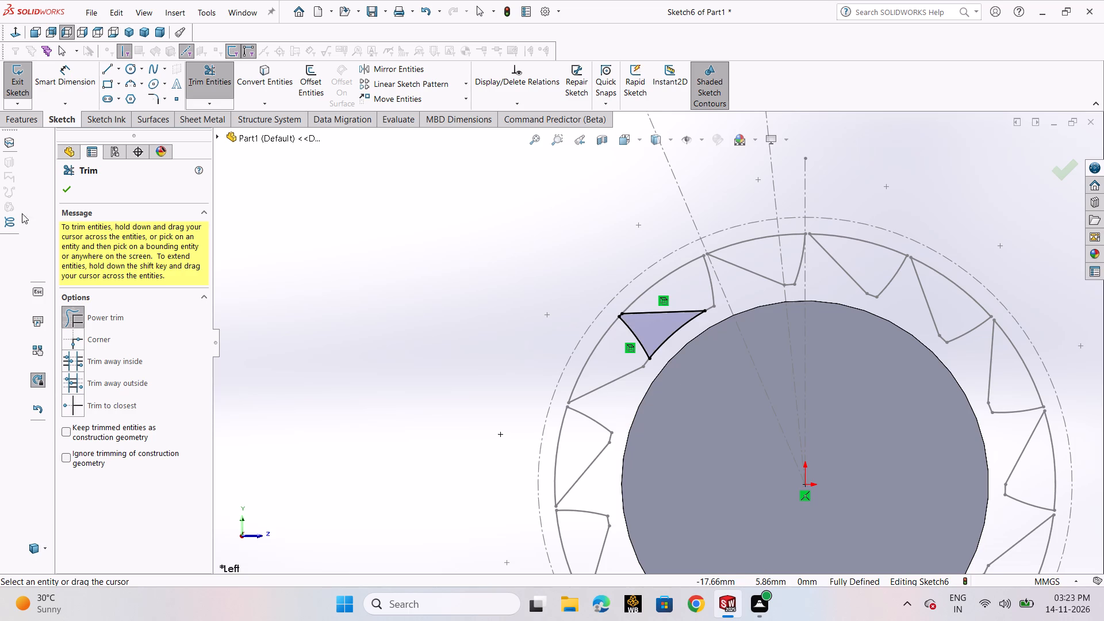
{"action": "left_click", "coordinate": [59, 192]}
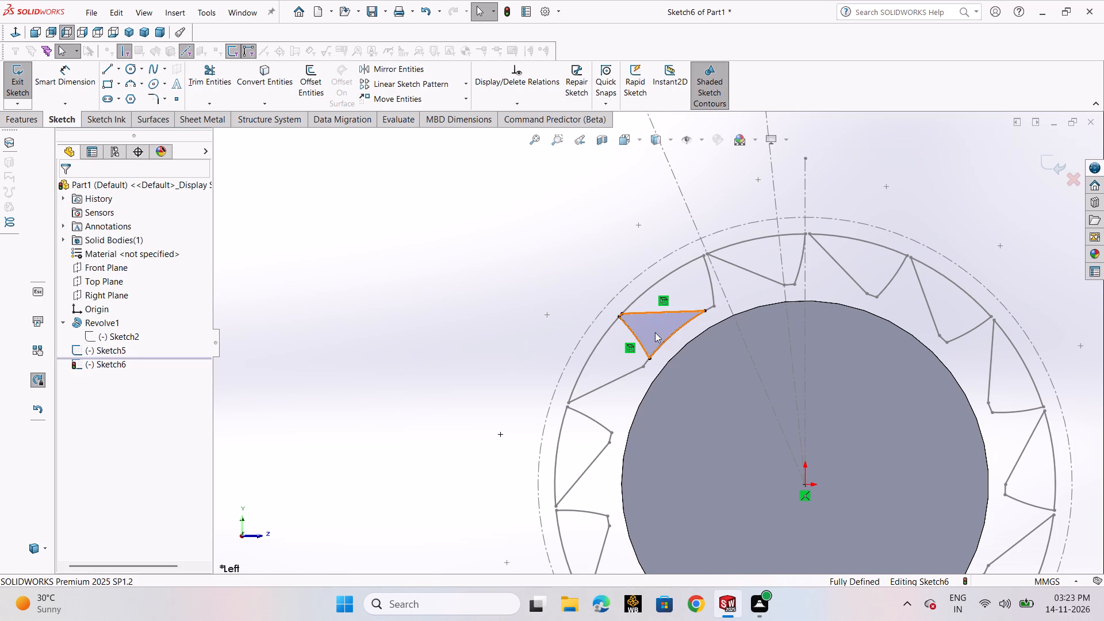
Extrude the closed gap profile as a blind 30 mm boss in the reversed direction, along the cylinder's length.
{"action": "scroll", "coordinate": [660, 356], "scroll_direction": "down", "scroll_amount": 3}
{"action": "scroll", "coordinate": [732, 376], "scroll_direction": "up", "scroll_amount": 8}
{"action": "middle_click_drag", "start_coordinate": [497, 429], "coordinate": [530, 441]}
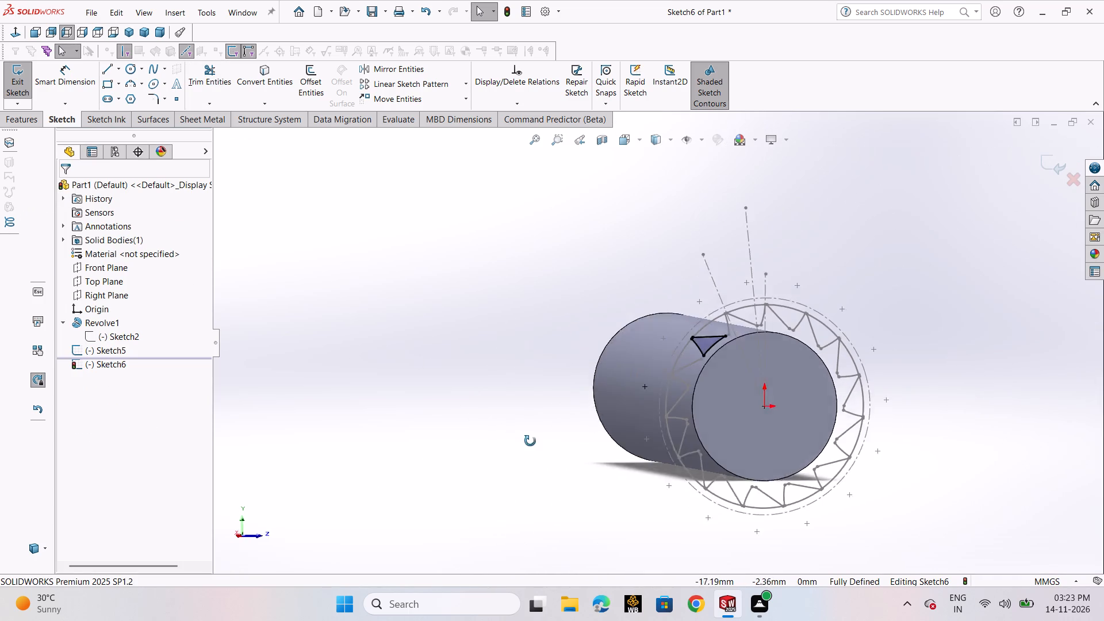
{"action": "middle_click_drag", "start_coordinate": [530, 441], "coordinate": [584, 458]}
{"action": "scroll", "coordinate": [588, 461], "scroll_direction": "down", "scroll_amount": 1}
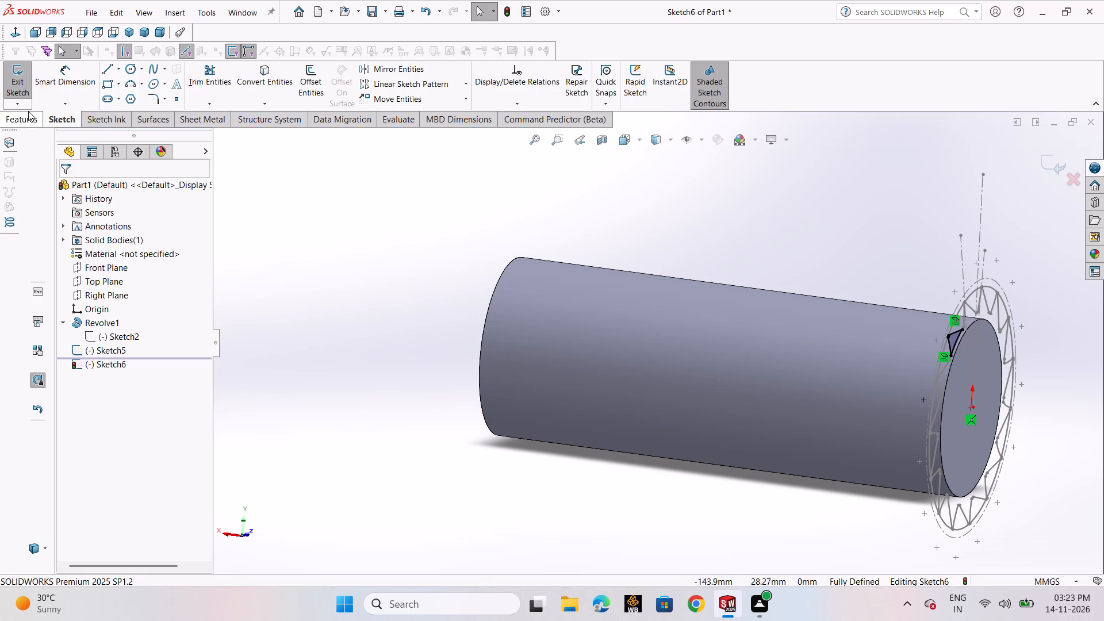
{"action": "left_click", "coordinate": [19, 127]}
{"action": "left_click", "coordinate": [30, 85]}
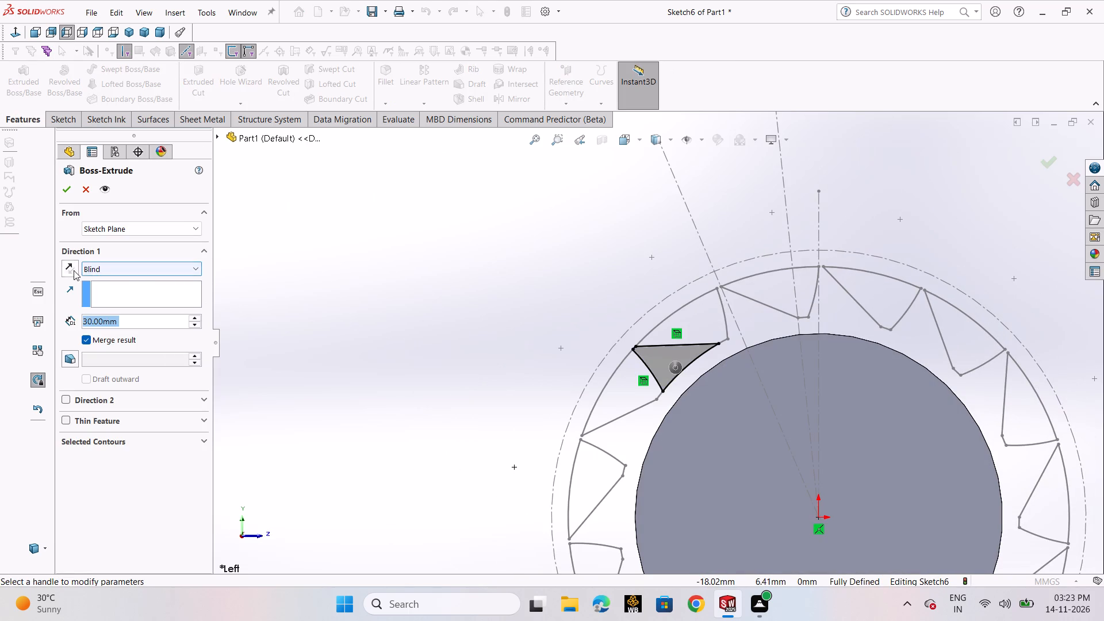
{"action": "left_click", "coordinate": [67, 270]}
{"action": "scroll", "coordinate": [460, 375], "scroll_direction": "up", "scroll_amount": 3}
{"action": "middle_click_drag", "start_coordinate": [488, 359], "coordinate": [527, 373]}
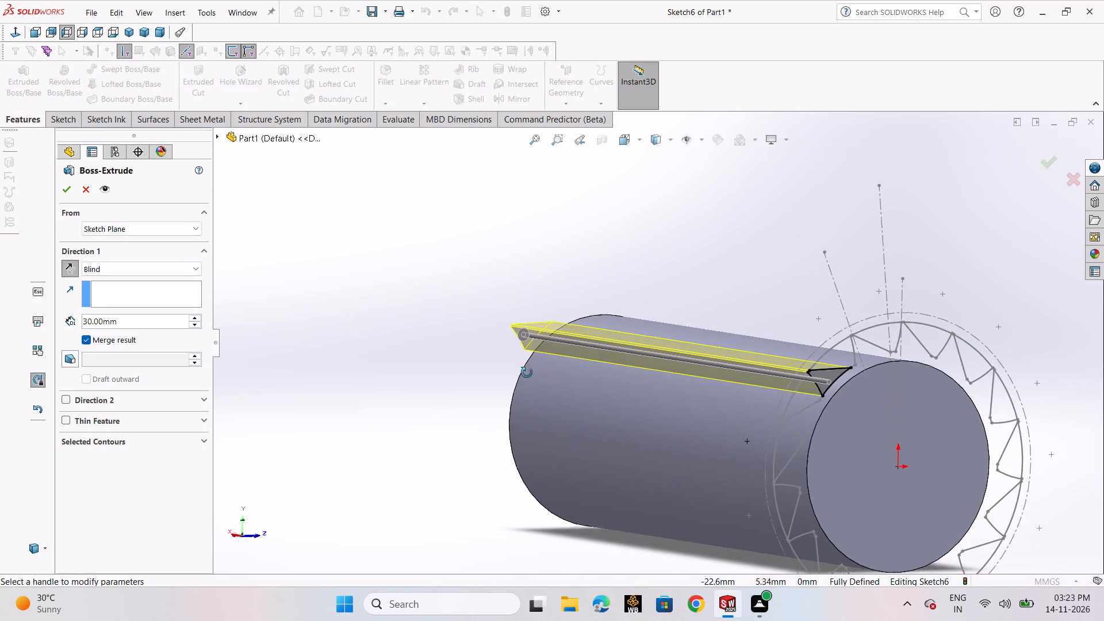
{"action": "middle_click_drag", "start_coordinate": [527, 373], "coordinate": [554, 388]}
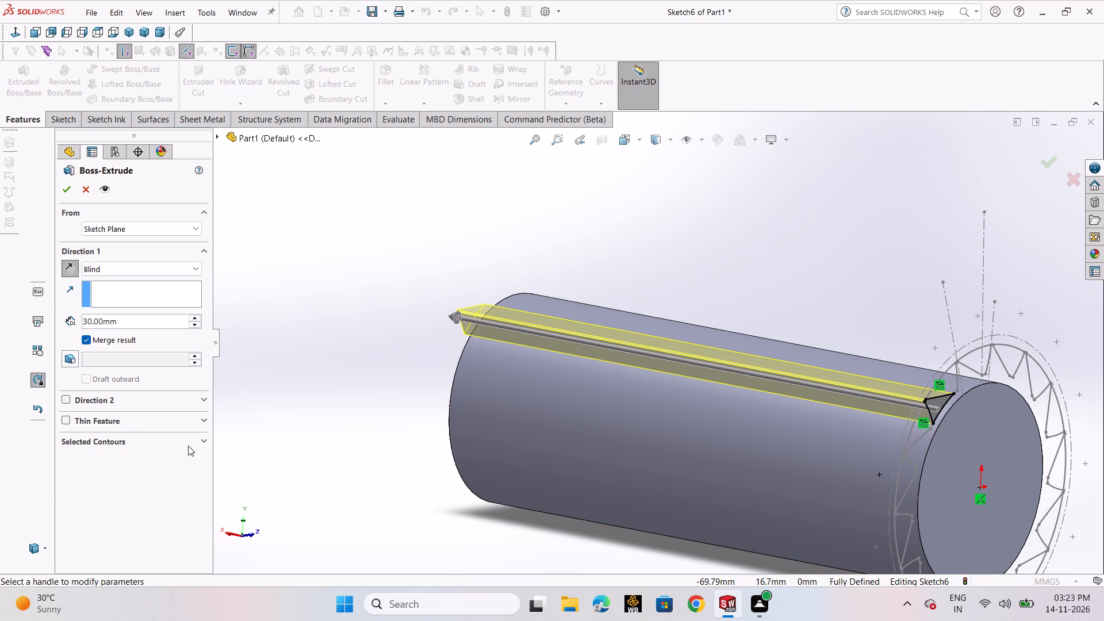
{"action": "left_click", "coordinate": [201, 438]}
{"action": "left_click", "coordinate": [201, 438]}
{"action": "left_click", "coordinate": [63, 187]}
{"action": "left_click", "coordinate": [301, 300]}
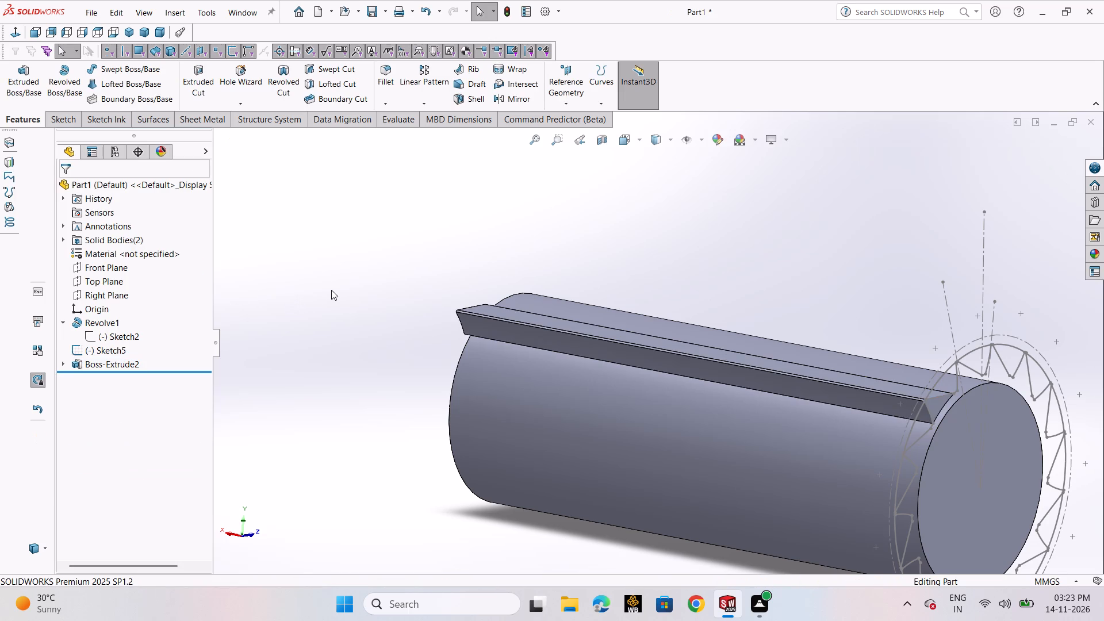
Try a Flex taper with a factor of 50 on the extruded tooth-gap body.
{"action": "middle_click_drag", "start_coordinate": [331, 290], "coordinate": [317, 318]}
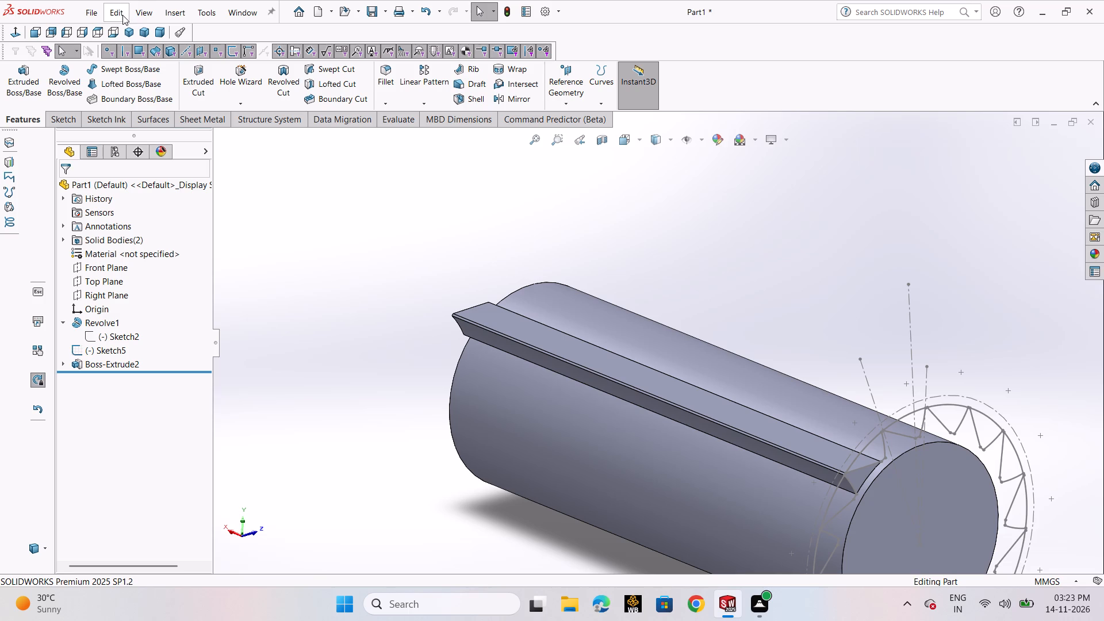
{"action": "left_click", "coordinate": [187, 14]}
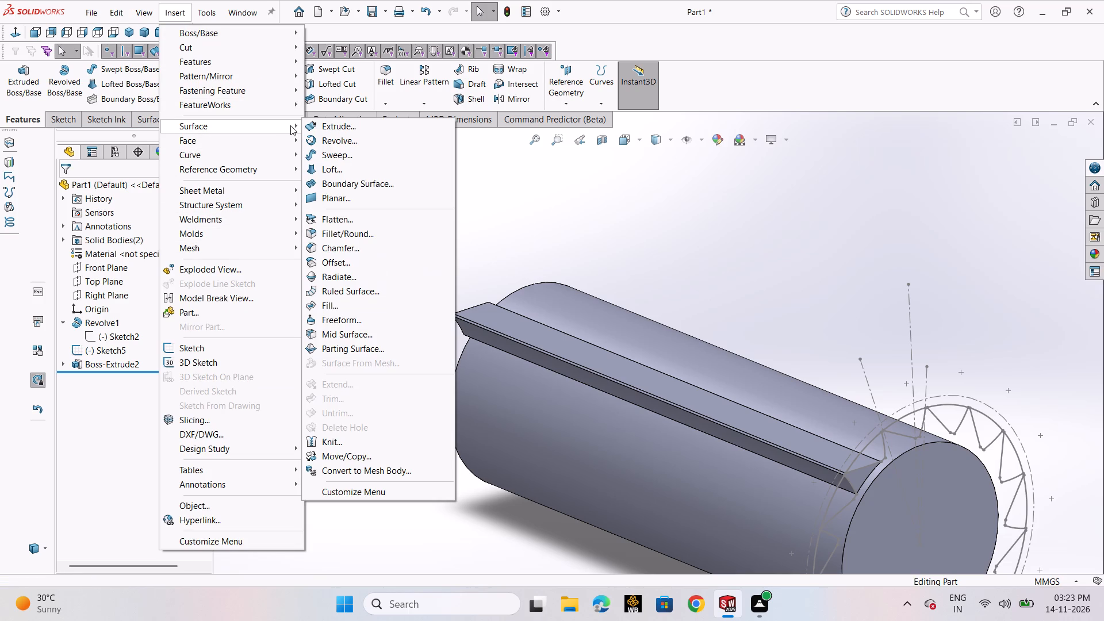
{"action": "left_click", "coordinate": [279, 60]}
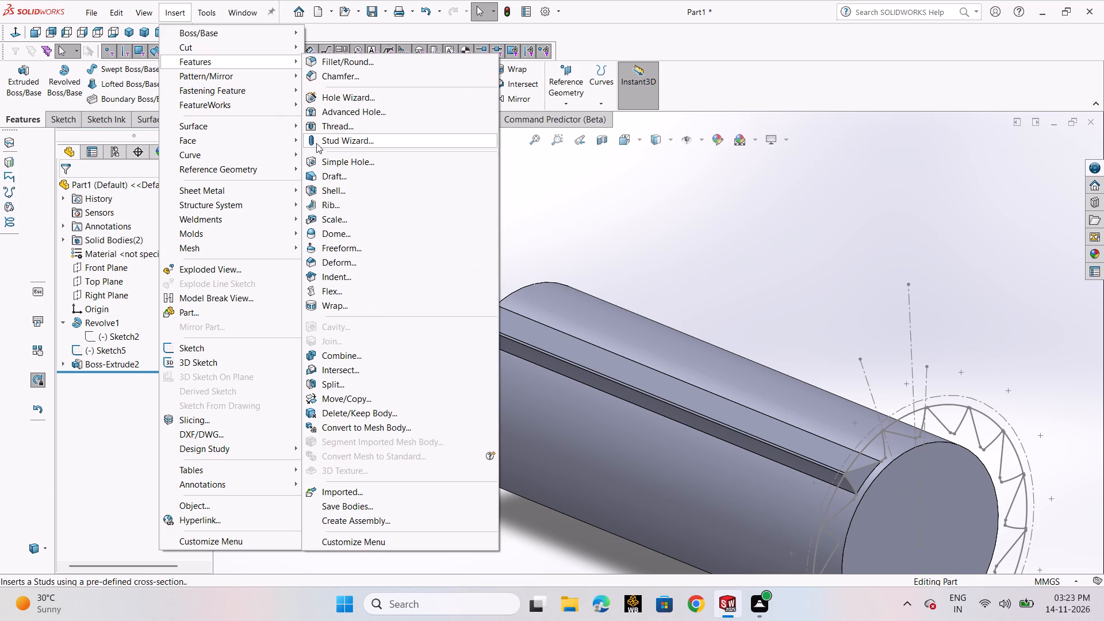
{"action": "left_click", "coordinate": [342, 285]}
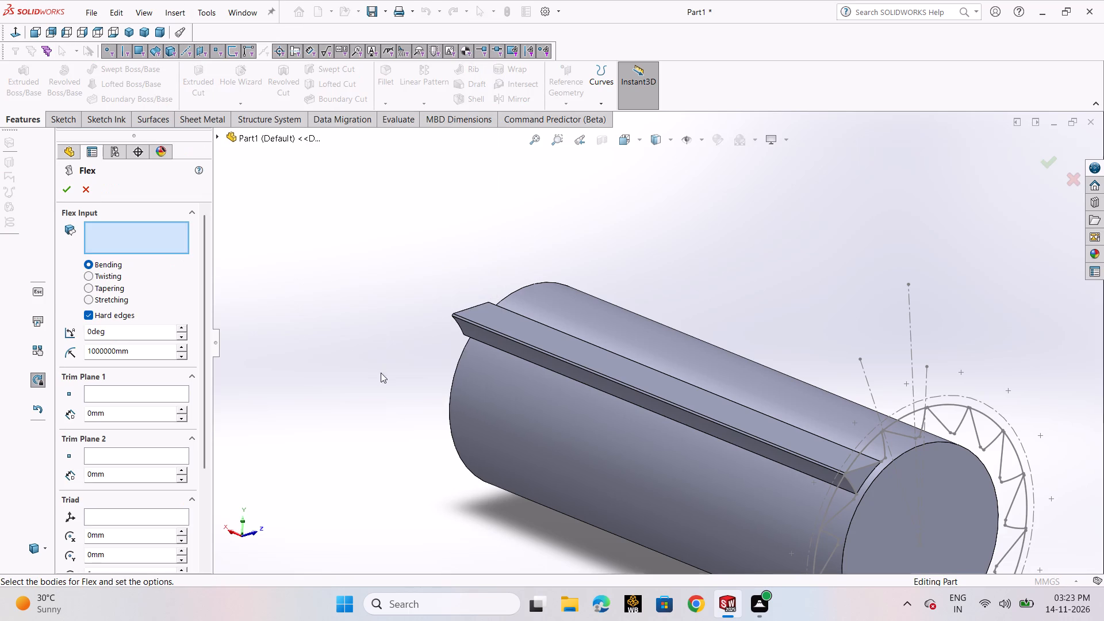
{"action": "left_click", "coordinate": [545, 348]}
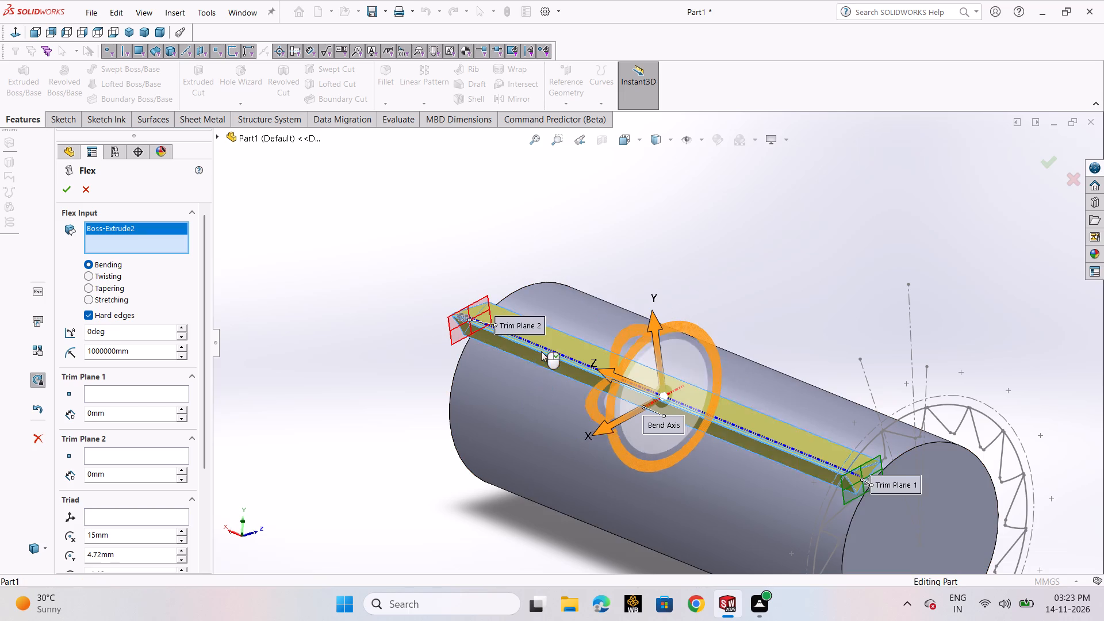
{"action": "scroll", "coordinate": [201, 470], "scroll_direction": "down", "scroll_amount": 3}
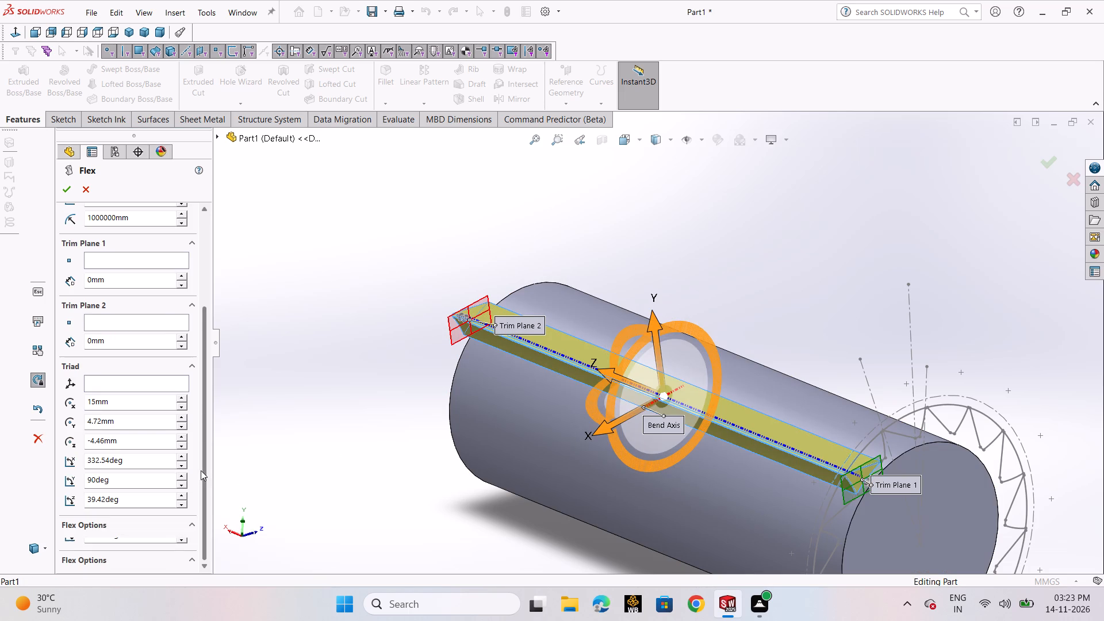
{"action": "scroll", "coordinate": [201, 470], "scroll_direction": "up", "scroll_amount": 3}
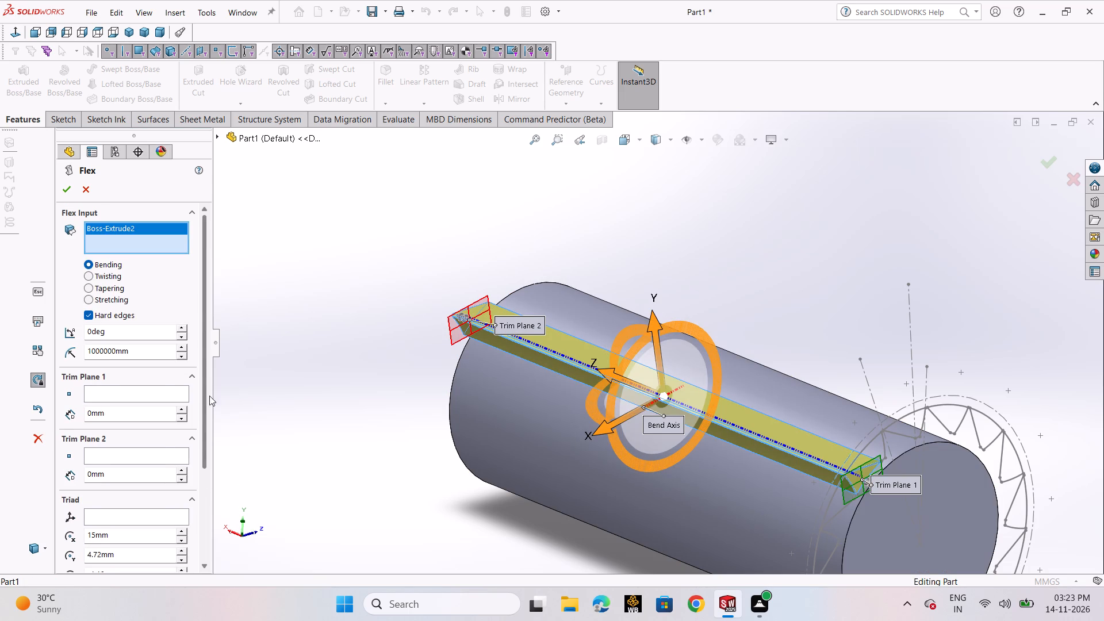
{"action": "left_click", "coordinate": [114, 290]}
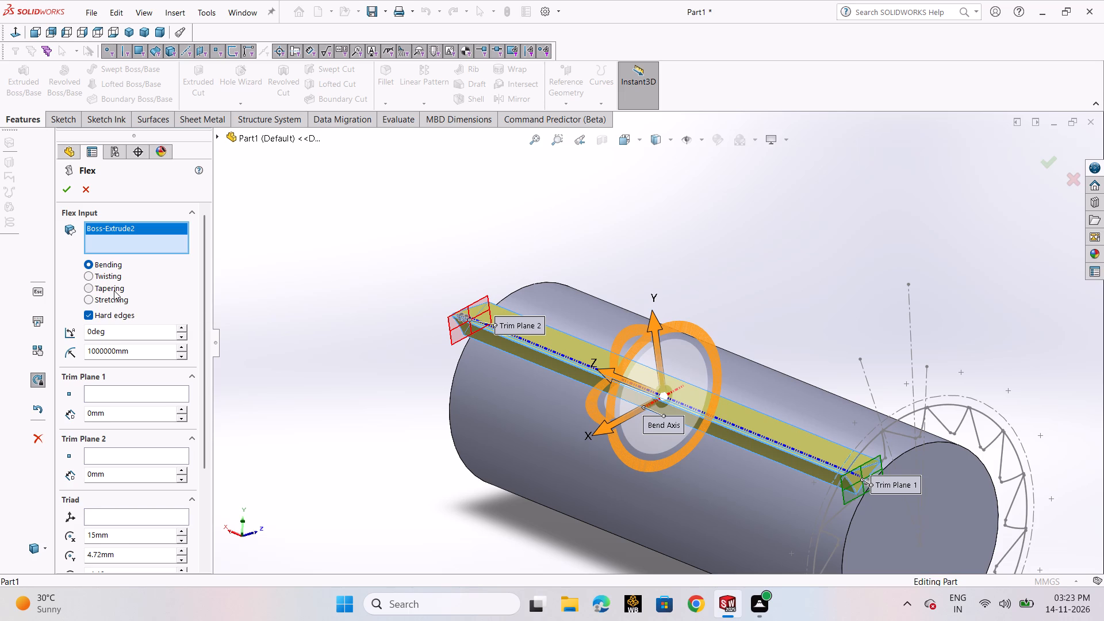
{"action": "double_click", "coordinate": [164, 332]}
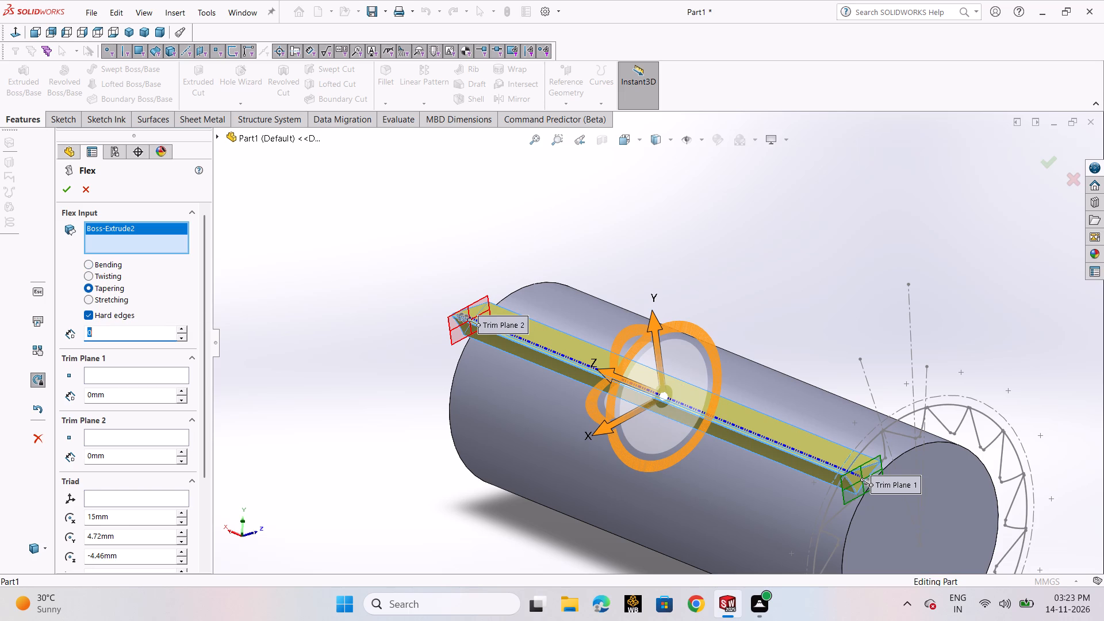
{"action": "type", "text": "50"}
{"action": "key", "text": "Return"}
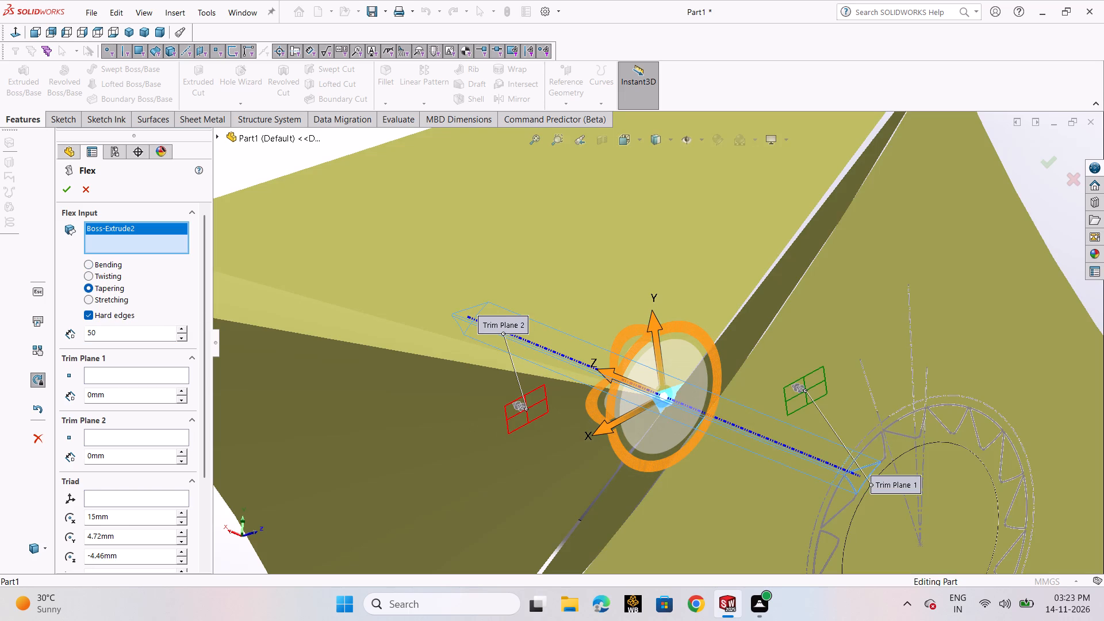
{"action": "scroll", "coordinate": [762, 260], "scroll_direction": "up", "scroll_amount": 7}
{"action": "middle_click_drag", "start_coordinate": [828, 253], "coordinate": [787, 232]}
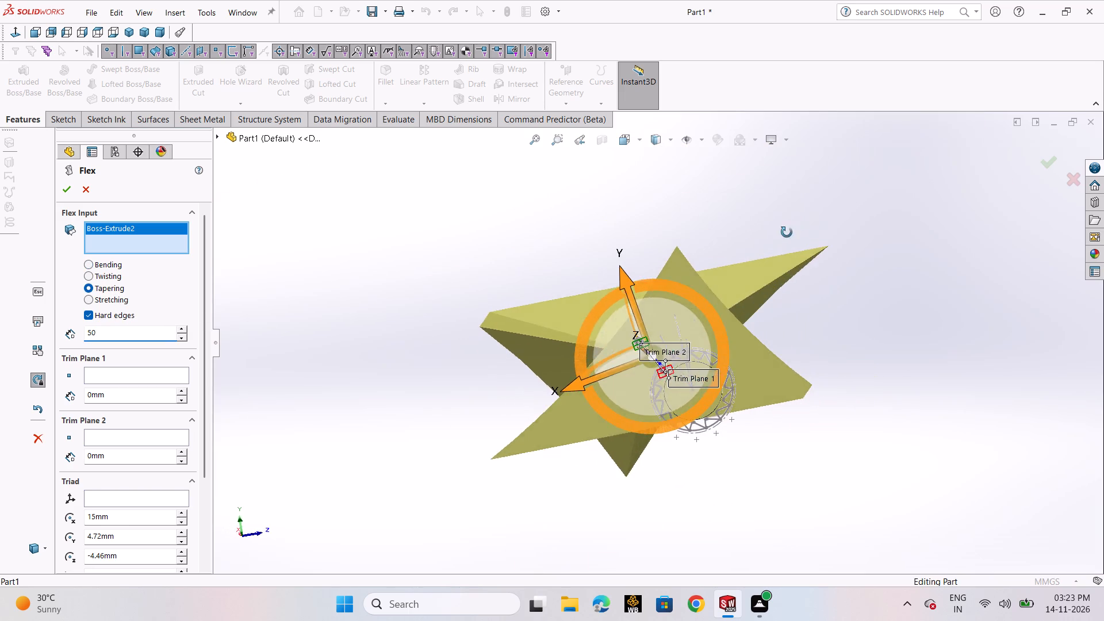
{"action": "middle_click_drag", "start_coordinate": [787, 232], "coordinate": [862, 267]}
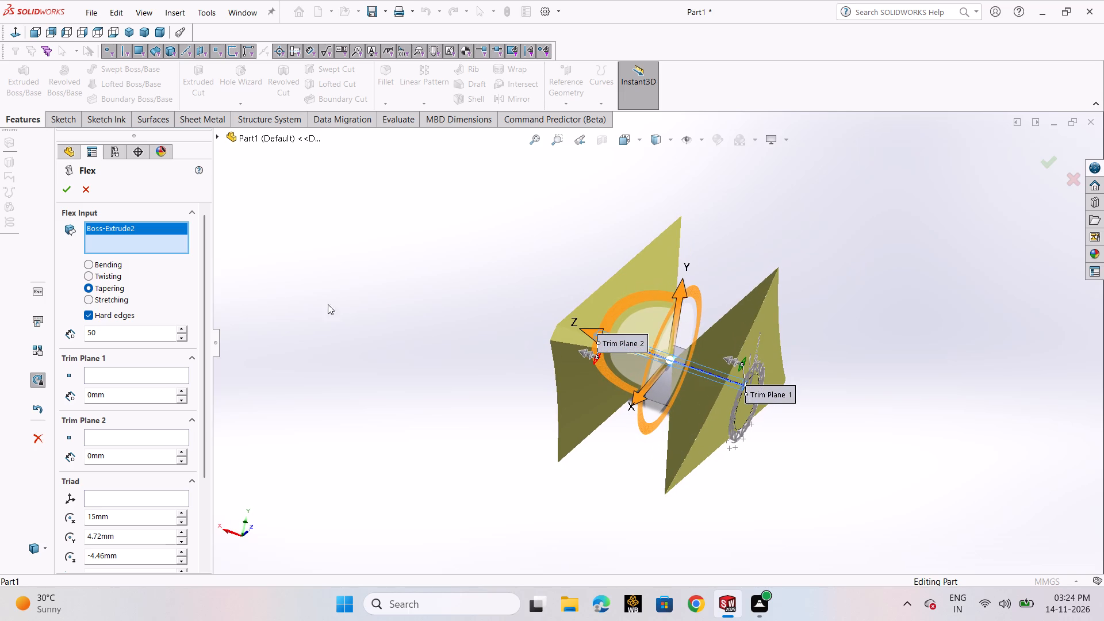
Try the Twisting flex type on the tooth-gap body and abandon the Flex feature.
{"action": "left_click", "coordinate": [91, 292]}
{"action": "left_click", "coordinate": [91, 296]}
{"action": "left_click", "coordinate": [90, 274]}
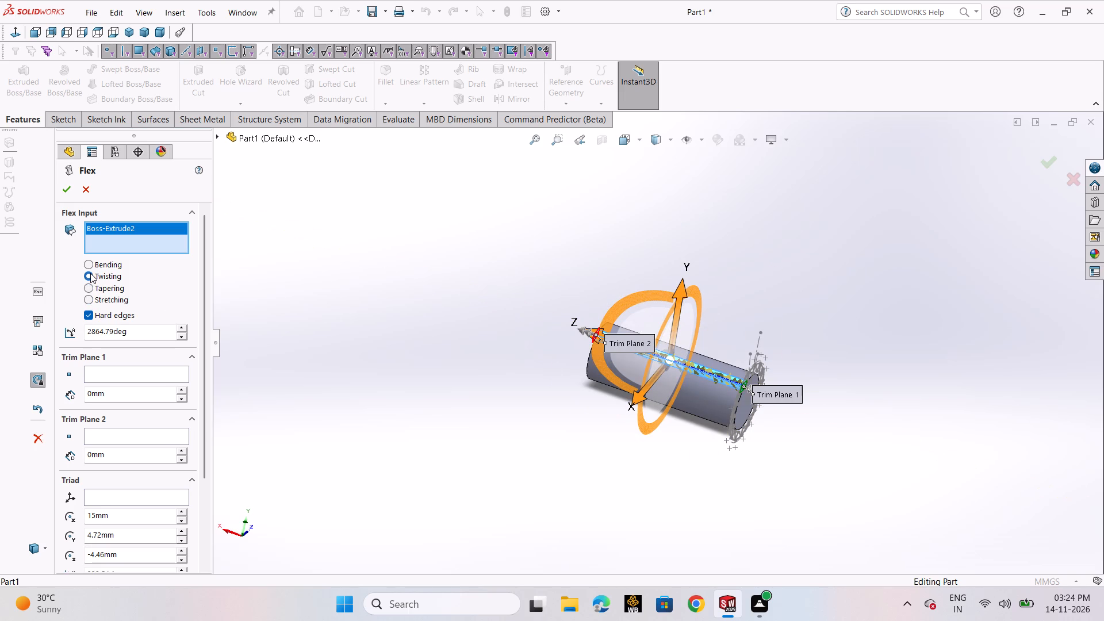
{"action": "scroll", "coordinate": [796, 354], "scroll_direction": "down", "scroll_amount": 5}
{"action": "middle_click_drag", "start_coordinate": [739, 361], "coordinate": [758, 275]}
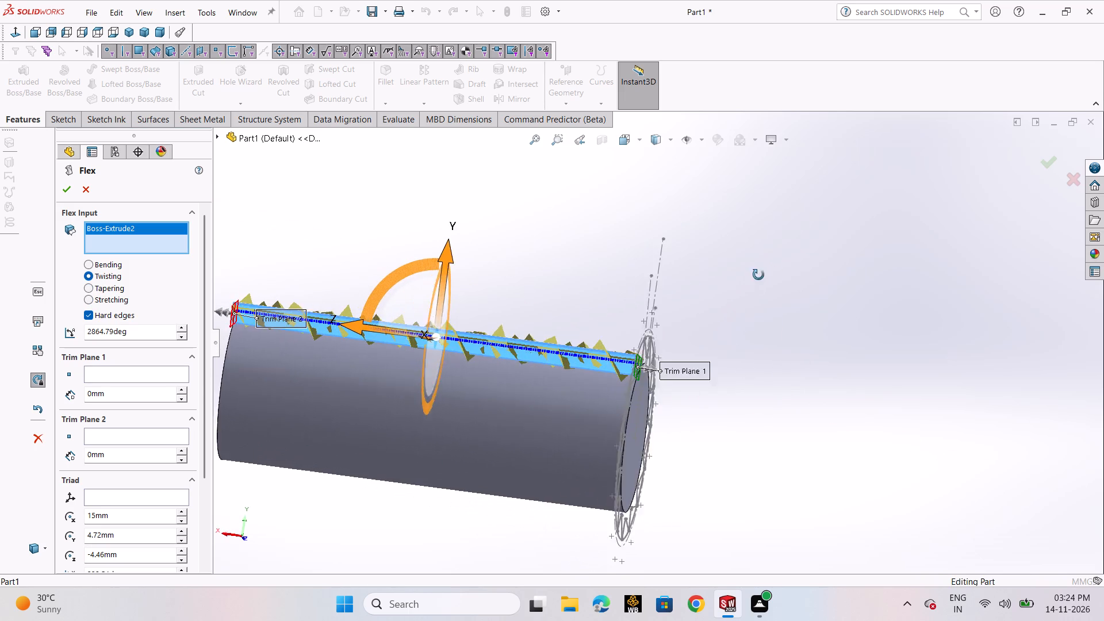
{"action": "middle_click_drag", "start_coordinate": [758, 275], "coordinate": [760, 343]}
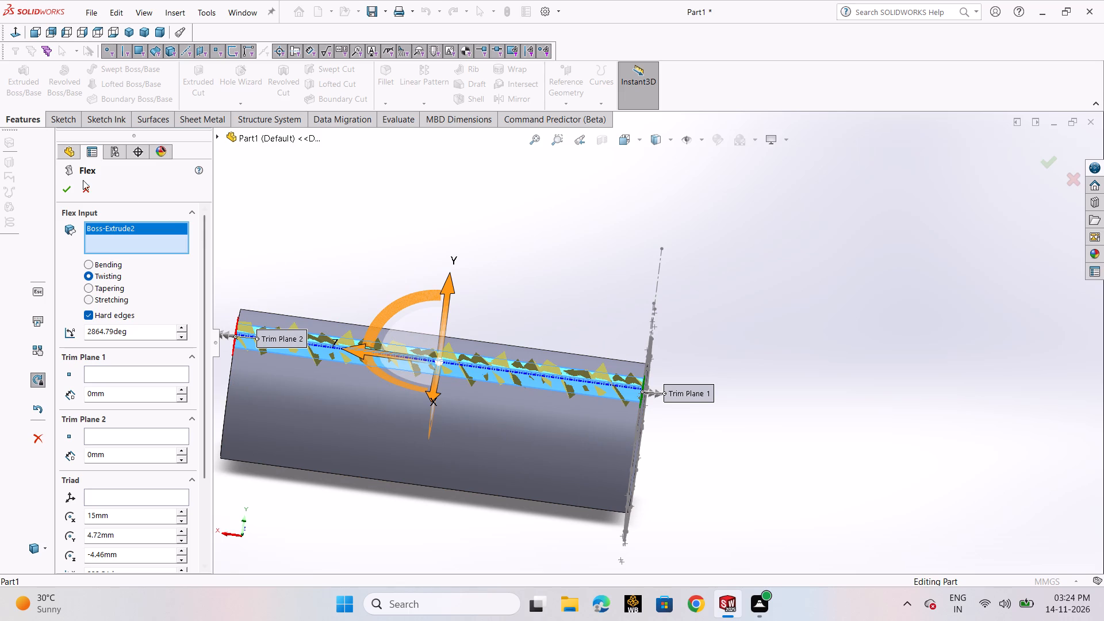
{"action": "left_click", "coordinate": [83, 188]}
Delete the Boss-Extrude2 feature while keeping its tooth-gap profile sketch.
{"action": "left_click", "coordinate": [99, 362]}
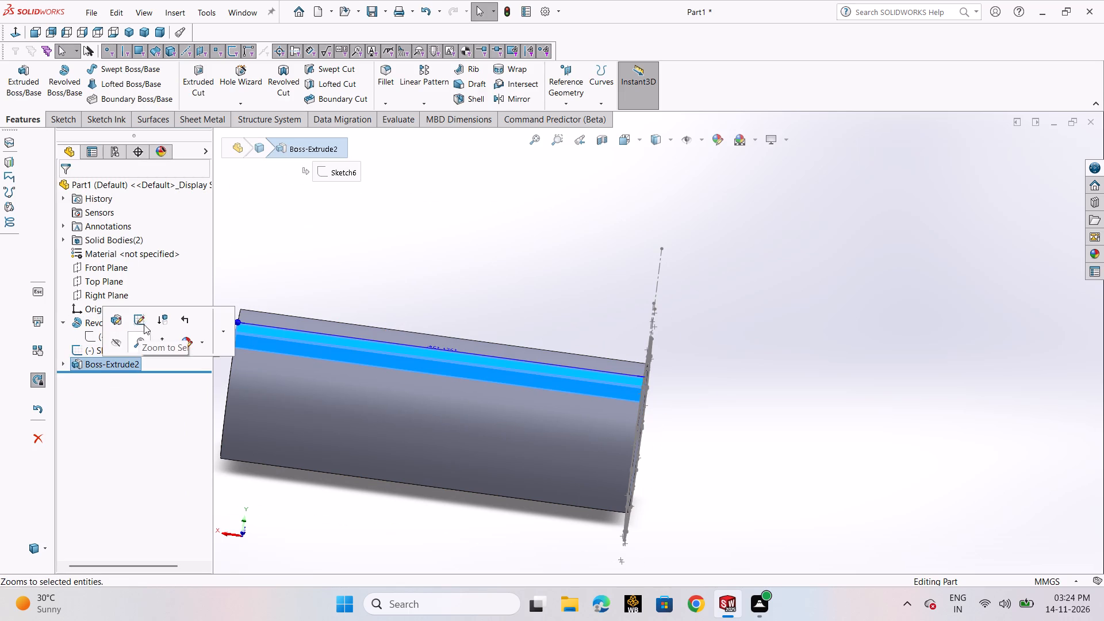
{"action": "left_click", "coordinate": [110, 365]}
{"action": "right_click", "coordinate": [110, 365]}
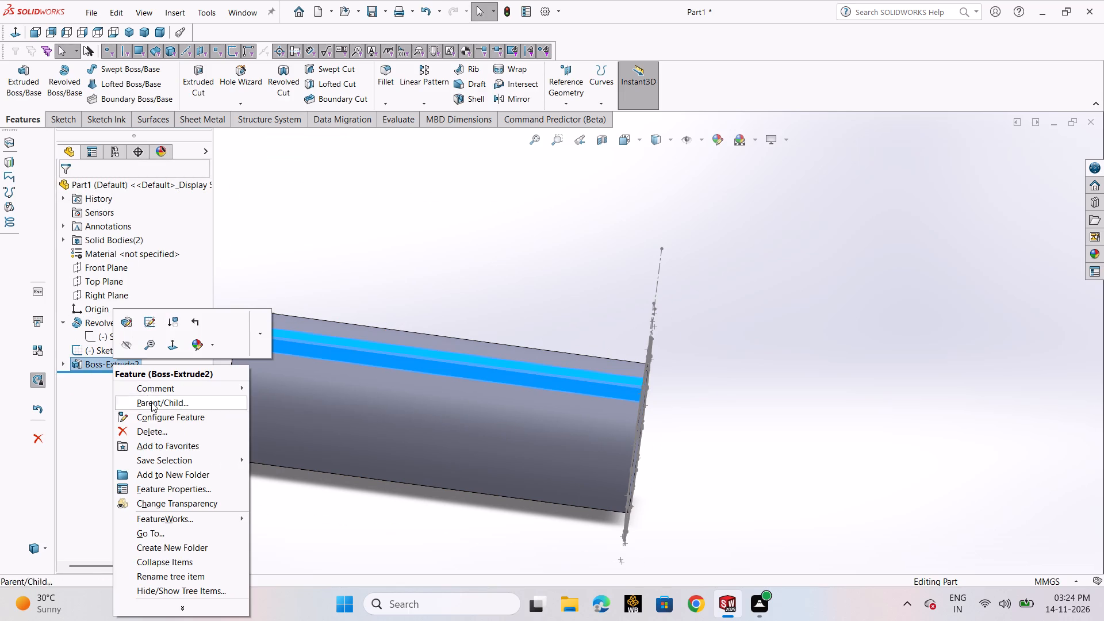
{"action": "left_click", "coordinate": [155, 432]}
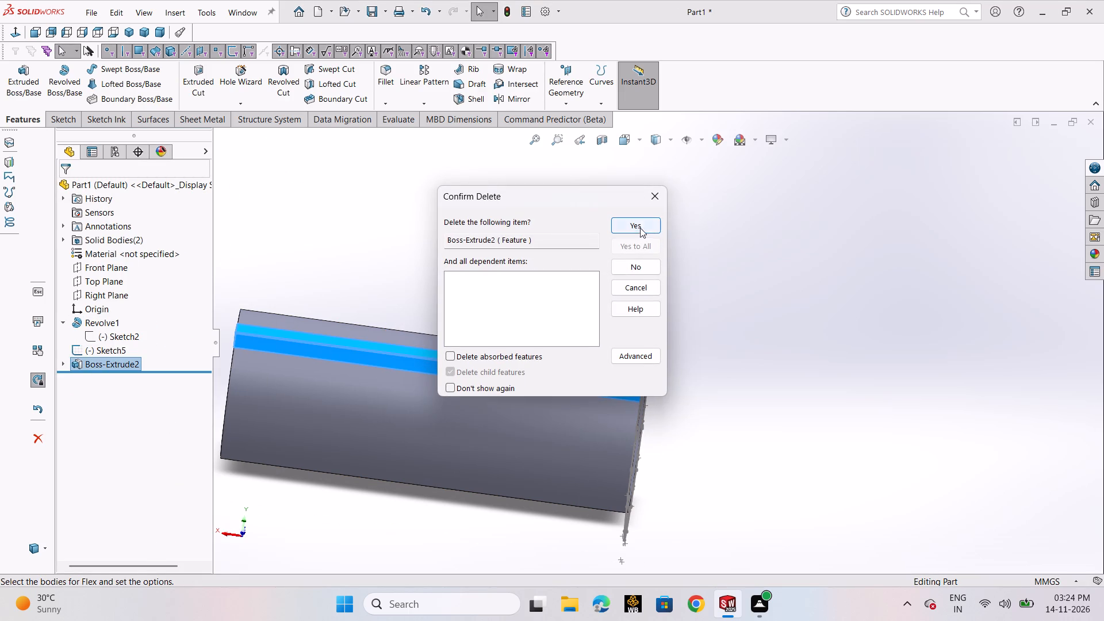
{"action": "left_click", "coordinate": [640, 224]}
{"action": "left_click", "coordinate": [732, 300]}
Hide all item types in the view so only the cylinder is displayed.
{"action": "middle_click_drag", "start_coordinate": [734, 398], "coordinate": [707, 334]}
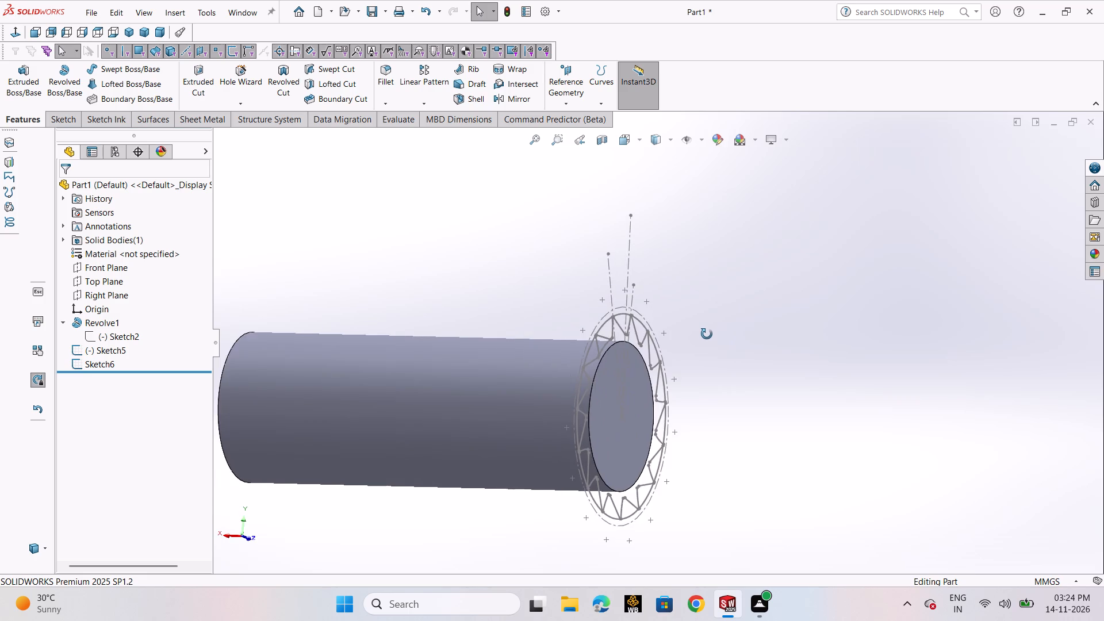
{"action": "middle_click_drag", "start_coordinate": [707, 334], "coordinate": [661, 355]}
{"action": "scroll", "coordinate": [539, 375], "scroll_direction": "up", "scroll_amount": 3}
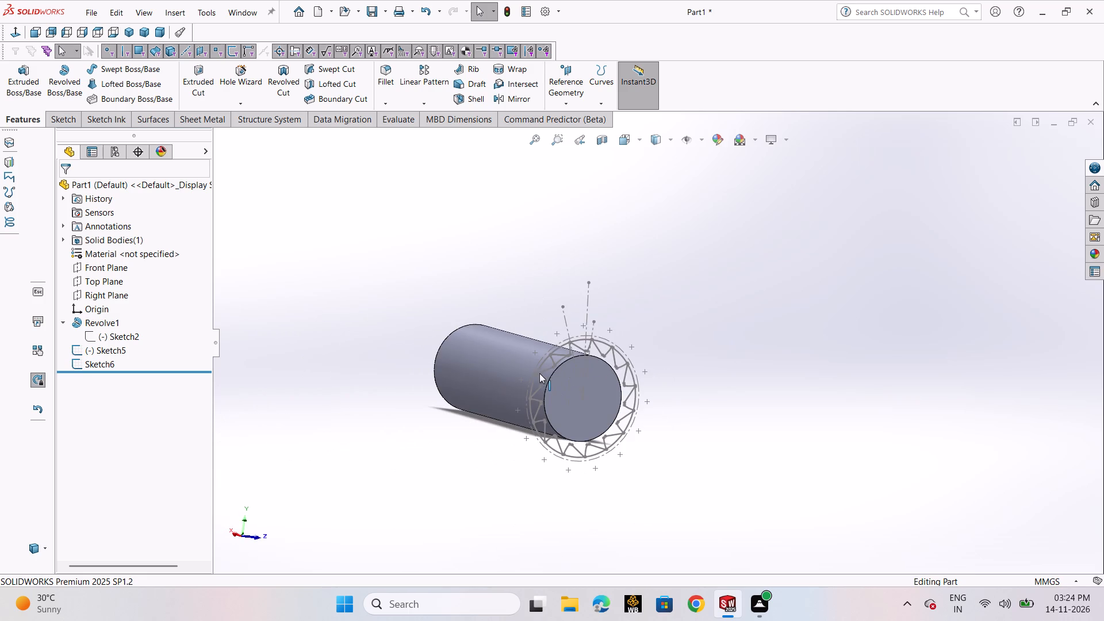
{"action": "left_click", "coordinate": [690, 143]}
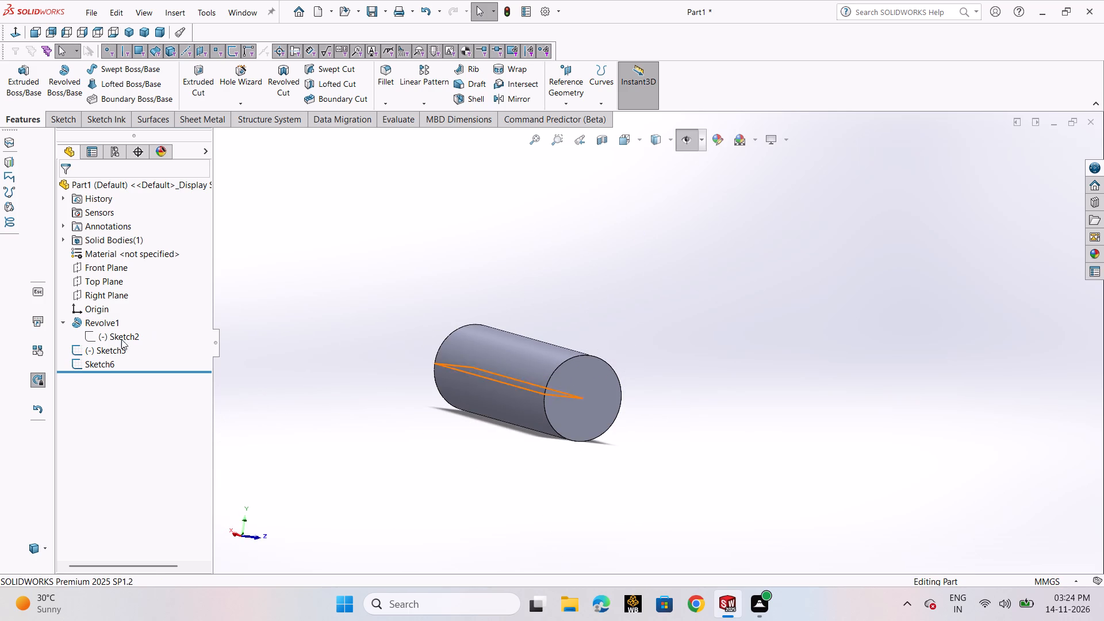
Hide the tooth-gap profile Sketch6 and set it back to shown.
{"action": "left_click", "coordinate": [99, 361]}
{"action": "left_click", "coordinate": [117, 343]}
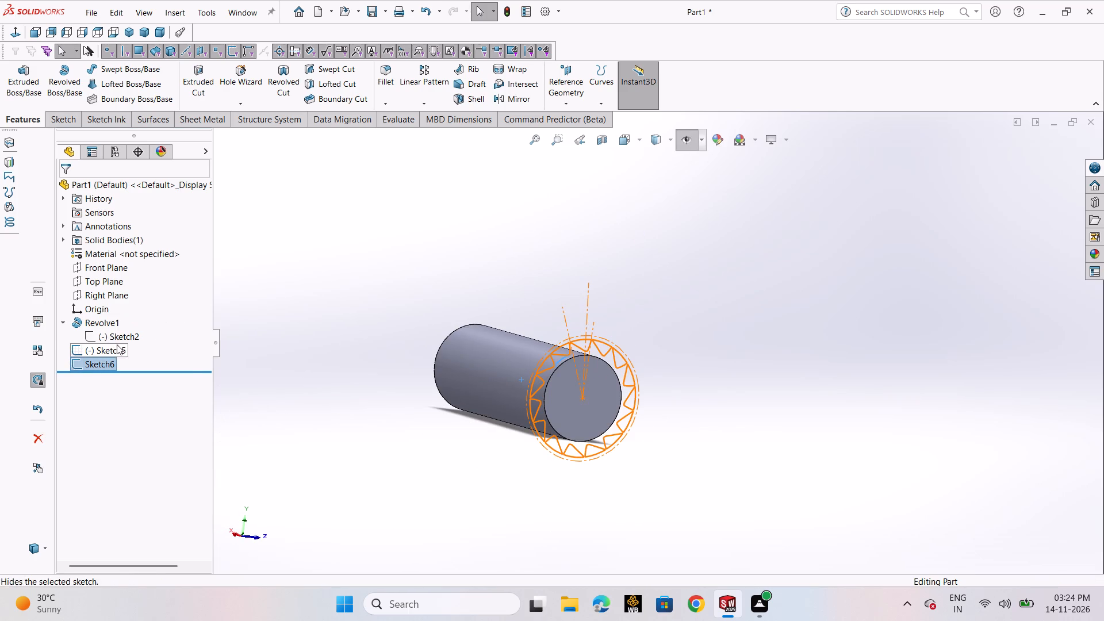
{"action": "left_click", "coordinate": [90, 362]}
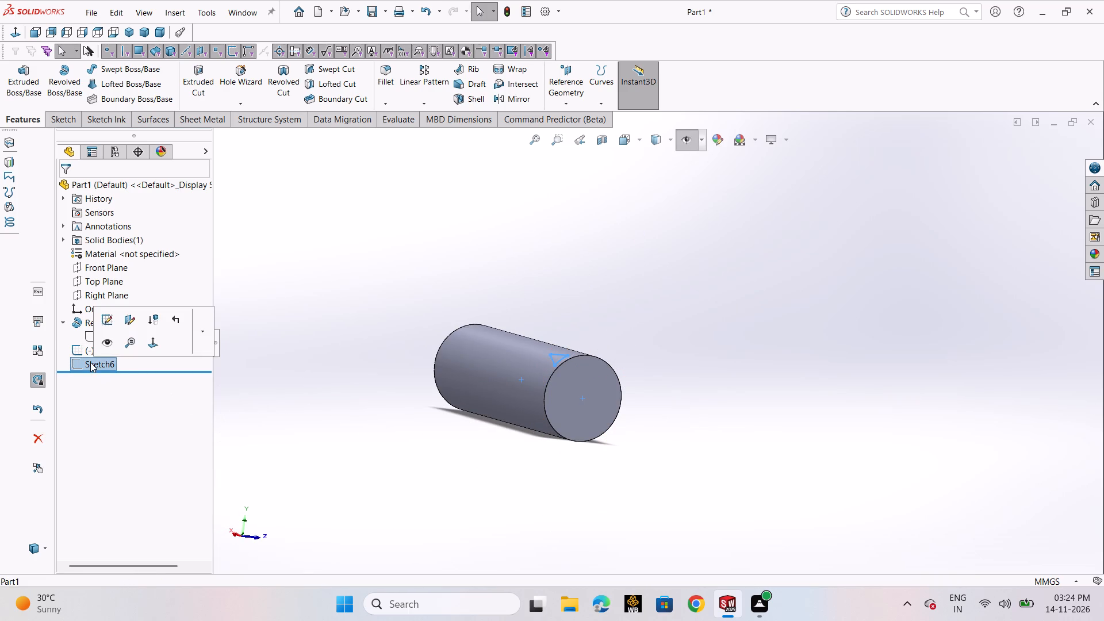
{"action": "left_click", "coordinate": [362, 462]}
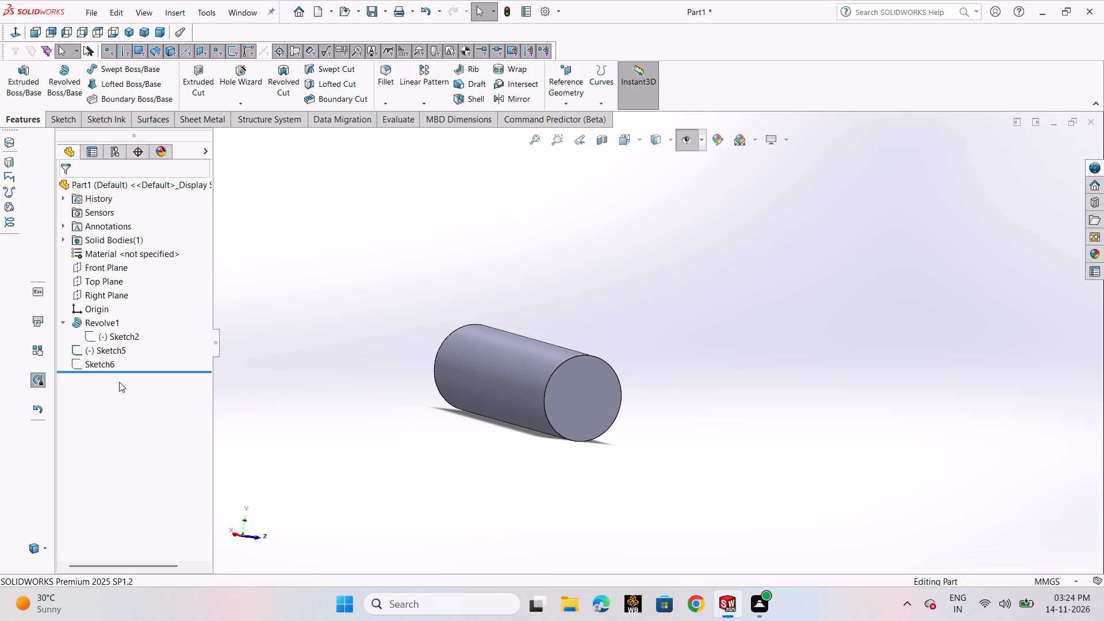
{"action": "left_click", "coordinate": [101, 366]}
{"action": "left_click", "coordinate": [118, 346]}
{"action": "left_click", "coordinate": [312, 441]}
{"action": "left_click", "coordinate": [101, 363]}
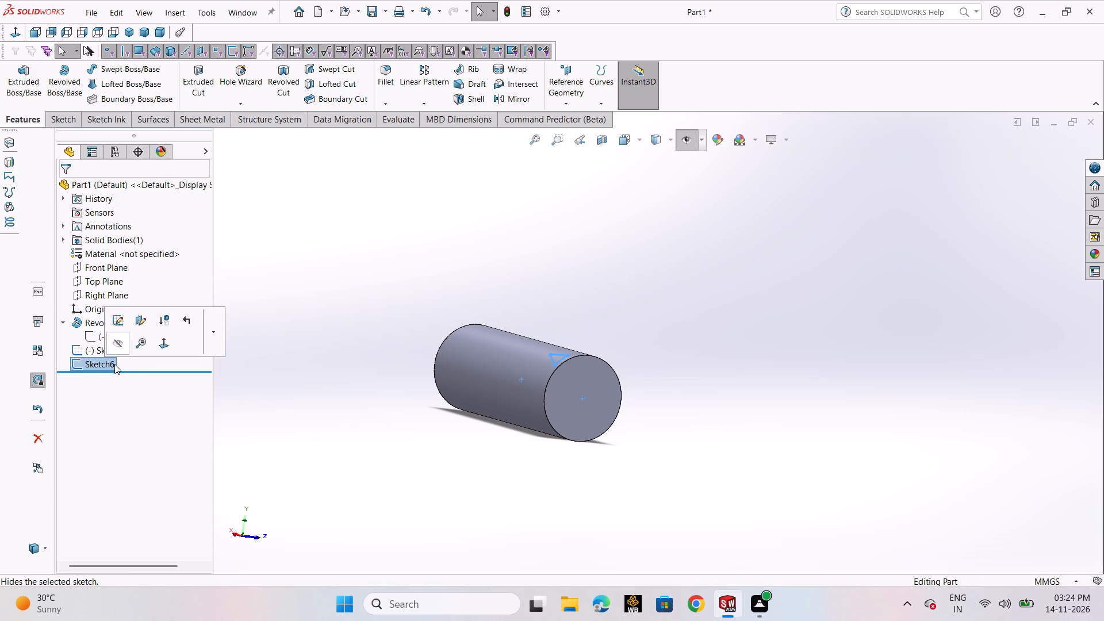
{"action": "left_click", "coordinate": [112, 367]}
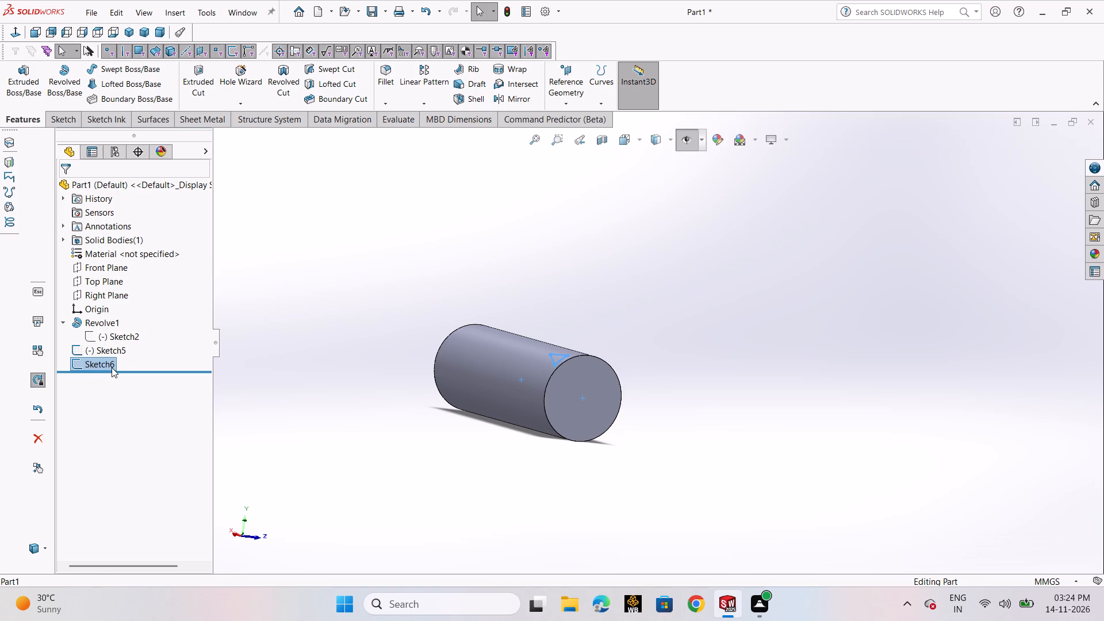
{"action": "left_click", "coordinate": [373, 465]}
Start a 3D sketch and convert the closed tooth-gap profile of Sketch6 into it.
{"action": "middle_click_drag", "start_coordinate": [697, 458], "coordinate": [695, 421]}
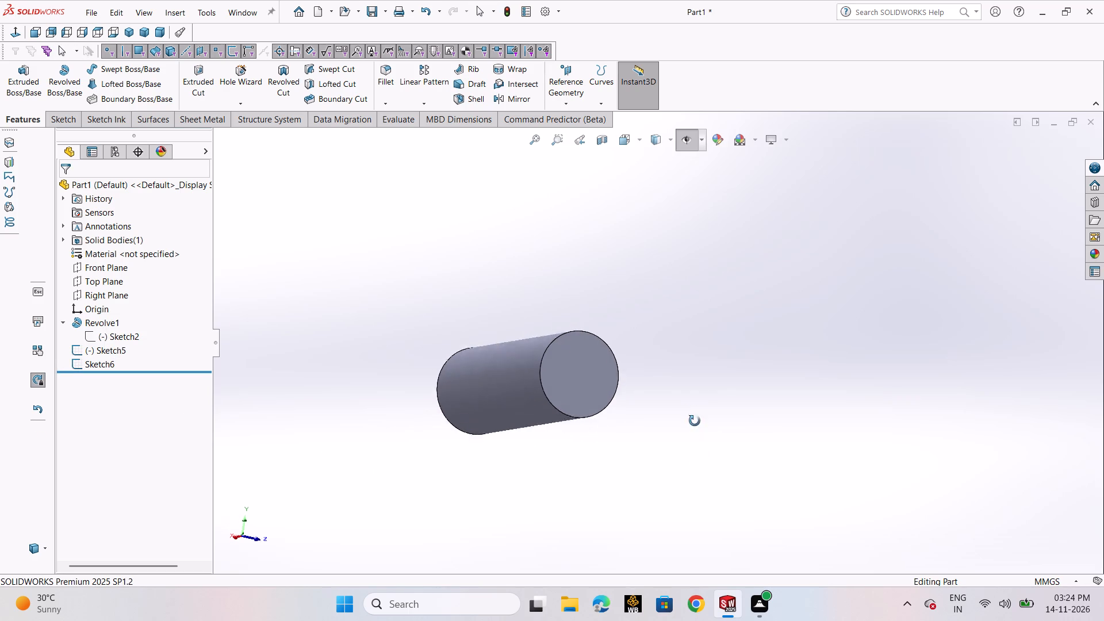
{"action": "middle_click_drag", "start_coordinate": [695, 421], "coordinate": [689, 370]}
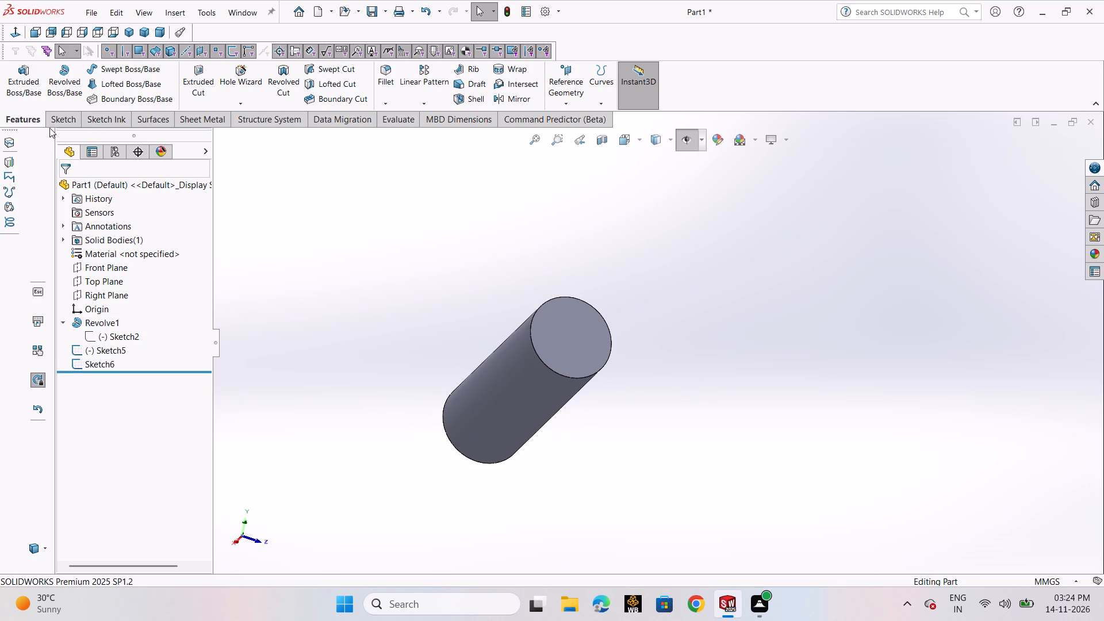
{"action": "left_click", "coordinate": [59, 116]}
{"action": "left_click", "coordinate": [16, 103]}
{"action": "left_click", "coordinate": [30, 129]}
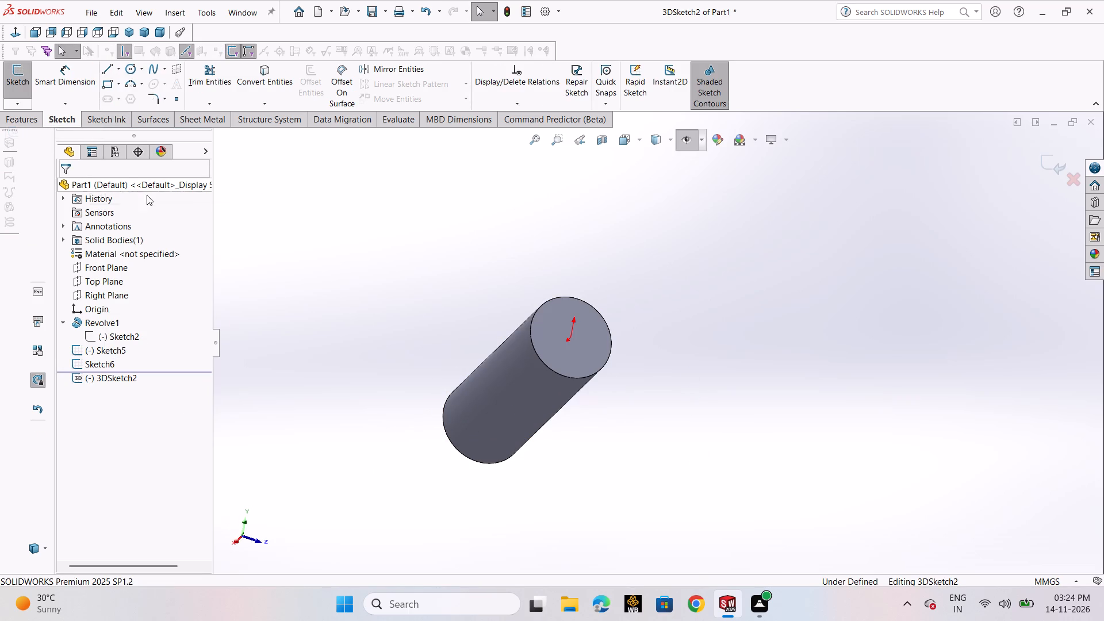
{"action": "left_click", "coordinate": [255, 75]}
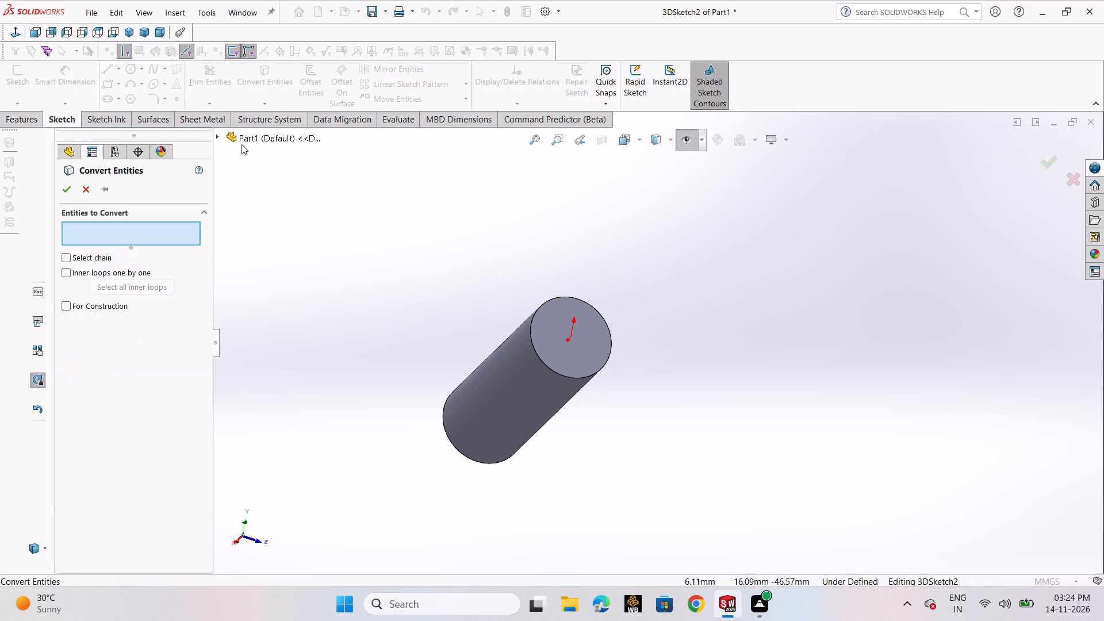
{"action": "left_click", "coordinate": [216, 136]}
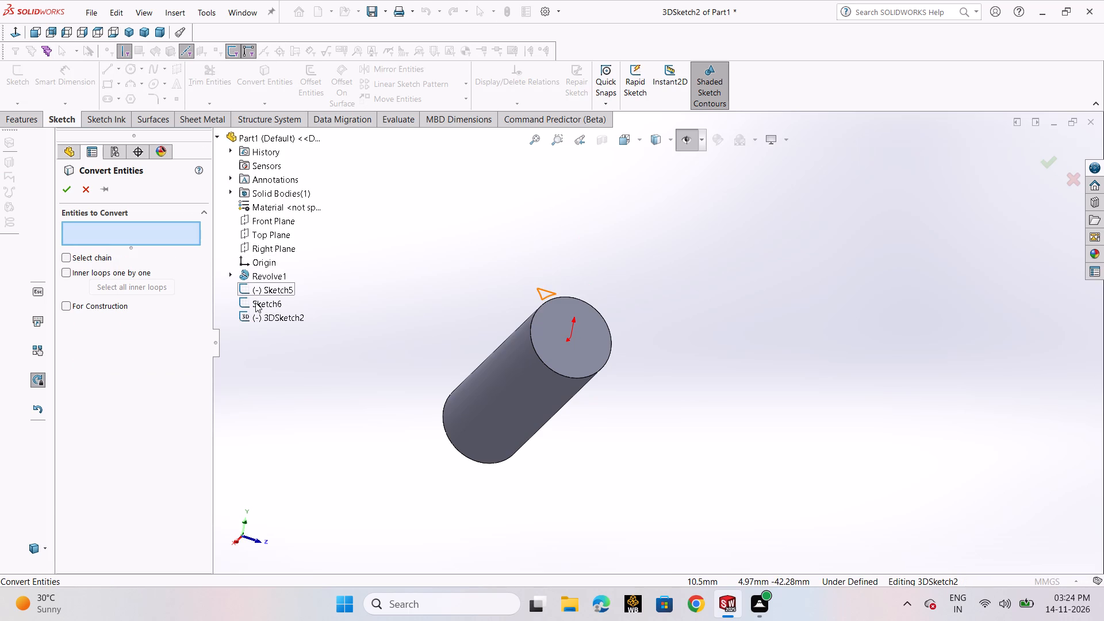
{"action": "left_click", "coordinate": [255, 302]}
{"action": "left_click", "coordinate": [67, 192]}
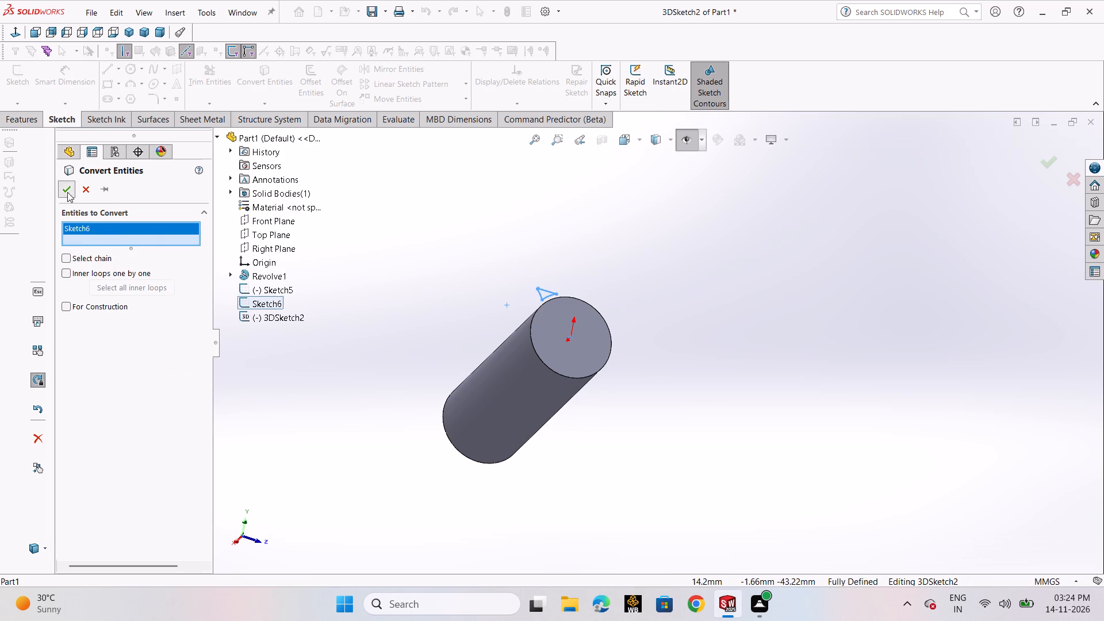
{"action": "scroll", "coordinate": [573, 304], "scroll_direction": "down", "scroll_amount": 3}
{"action": "scroll", "coordinate": [573, 304], "scroll_direction": "up", "scroll_amount": 3}
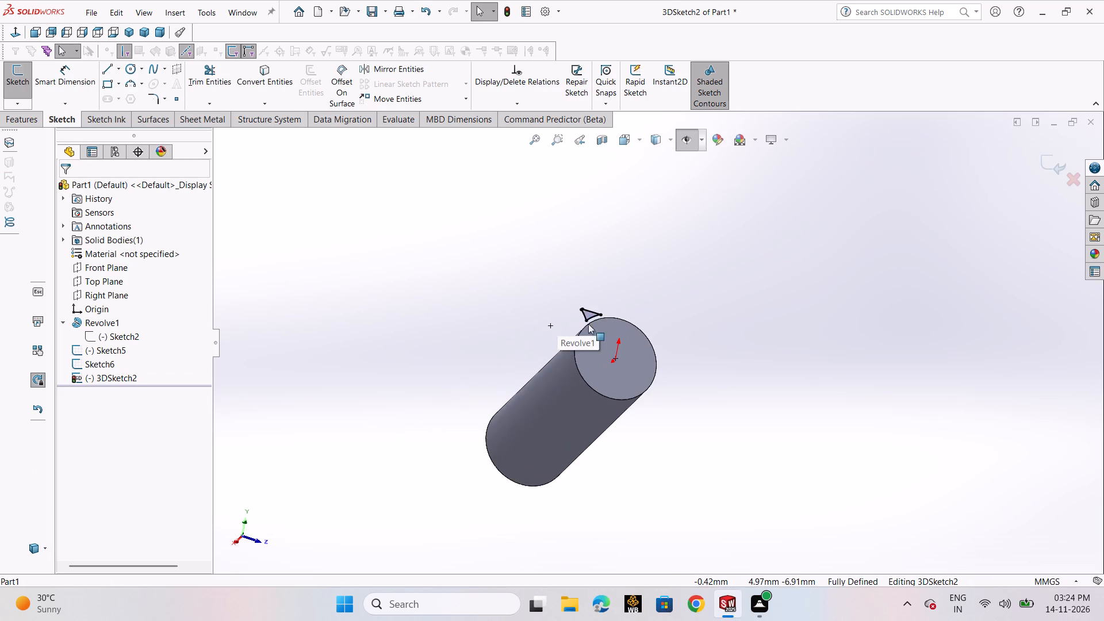
Examine the cylinder and the converted tooth-gap profile from the front, back, side, top and bottom standard views.
{"action": "scroll", "coordinate": [707, 380], "scroll_direction": "up", "scroll_amount": 1}
{"action": "middle_click_drag", "start_coordinate": [707, 380], "coordinate": [693, 339]}
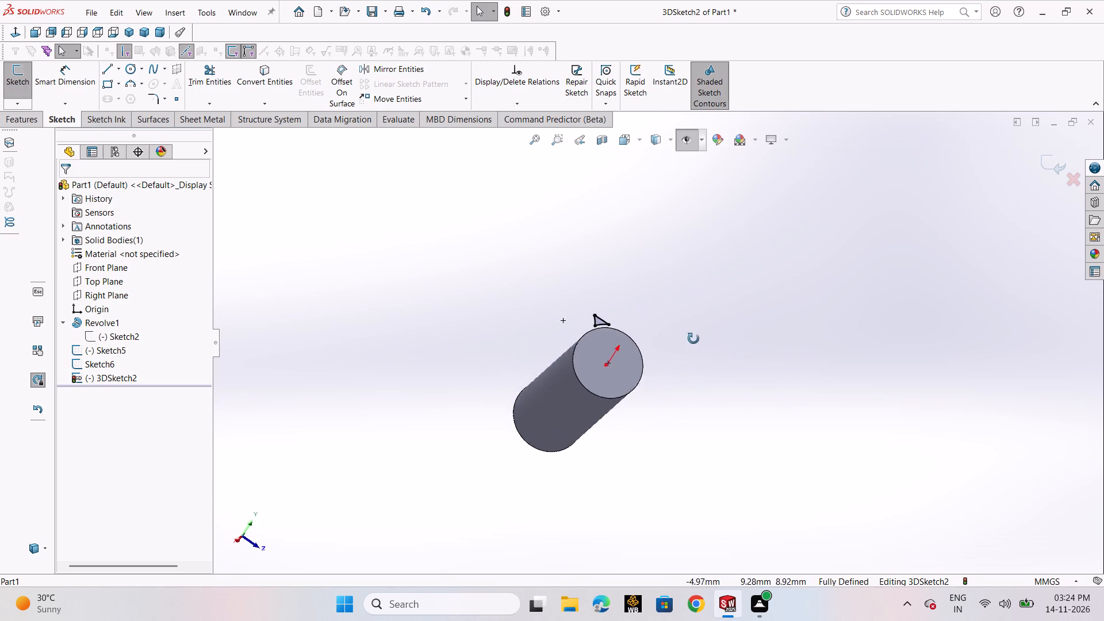
{"action": "middle_click_drag", "start_coordinate": [693, 339], "coordinate": [641, 315]}
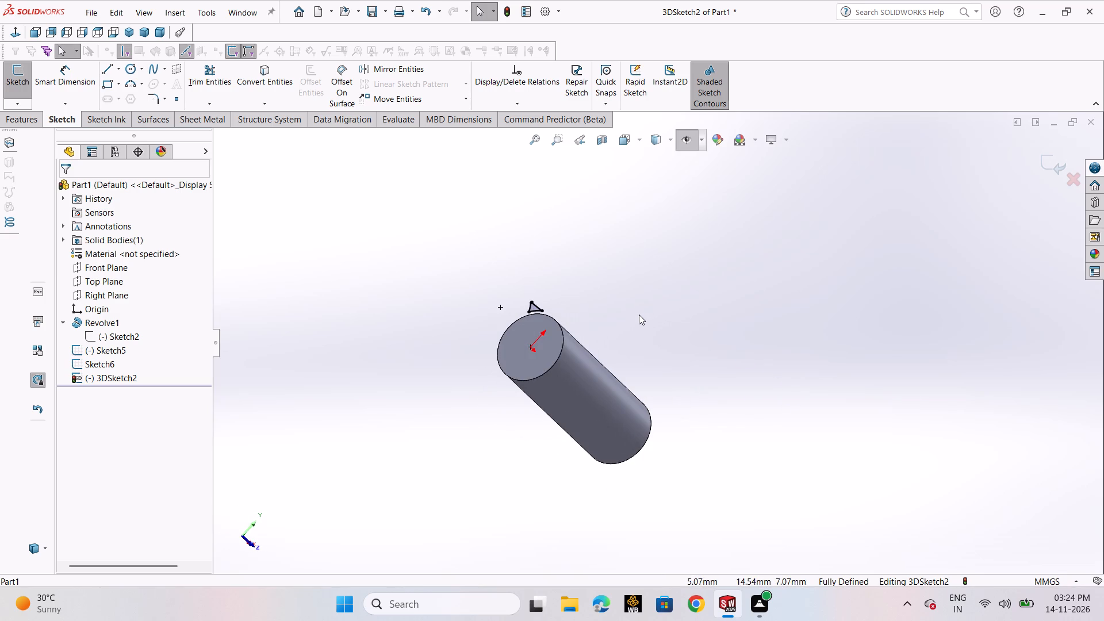
{"action": "key", "text": "ctrl+1"}
{"action": "key", "text": "ctrl+2"}
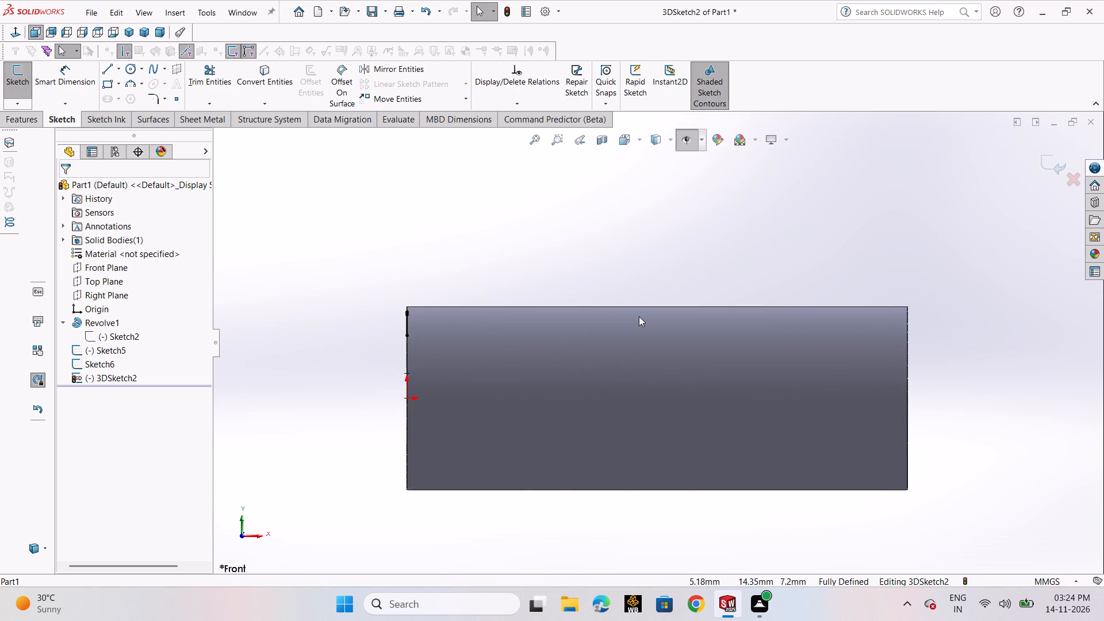
{"action": "key", "text": "ctrl+3"}
{"action": "key", "text": "ctrl+4"}
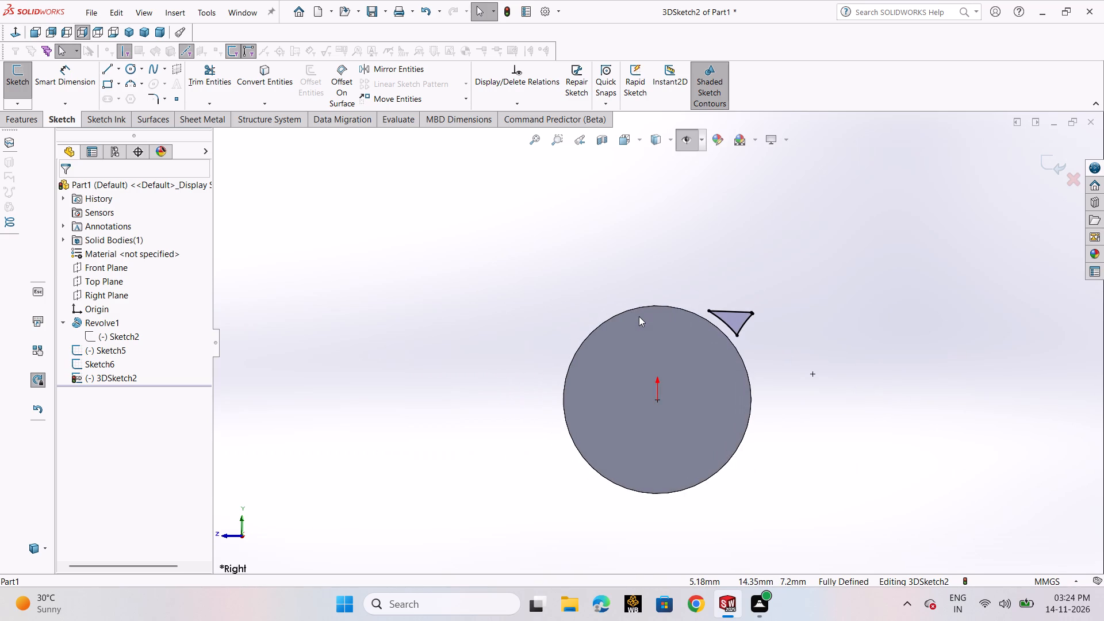
{"action": "key", "text": "ctrl+4"}
{"action": "key", "text": "ctrl+5"}
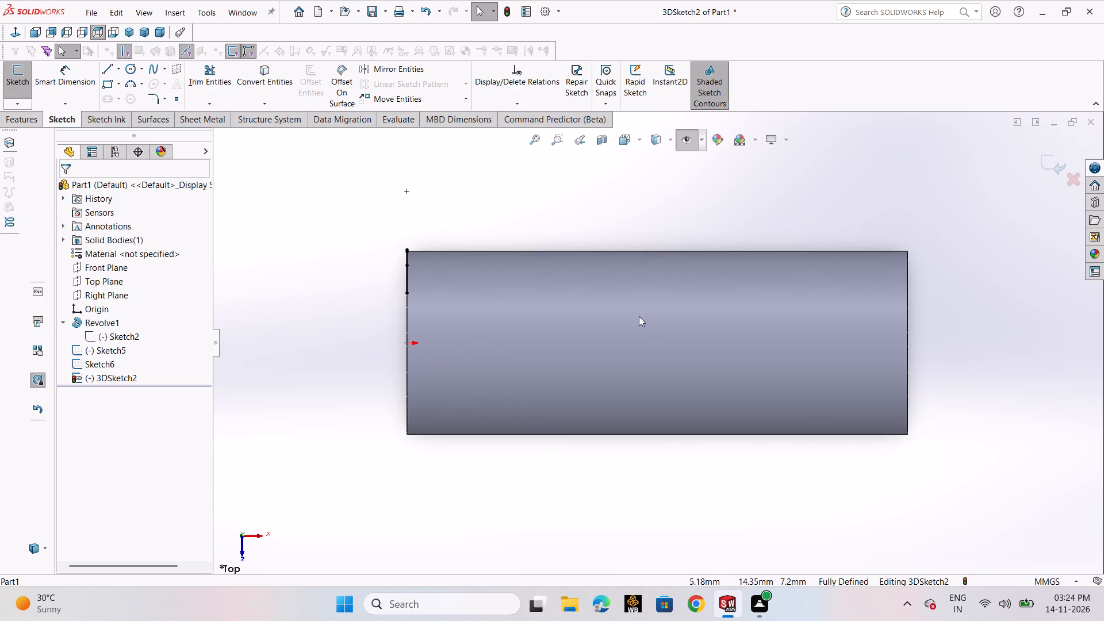
{"action": "key", "text": "ctrl+6"}
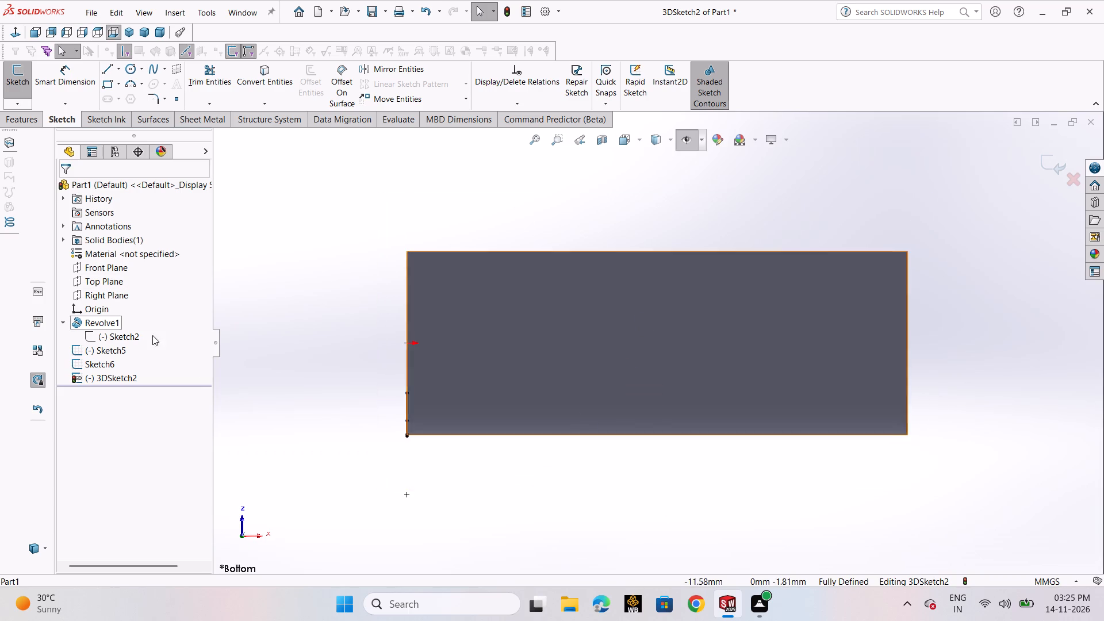
{"action": "middle_click_drag", "start_coordinate": [384, 377], "coordinate": [466, 338]}
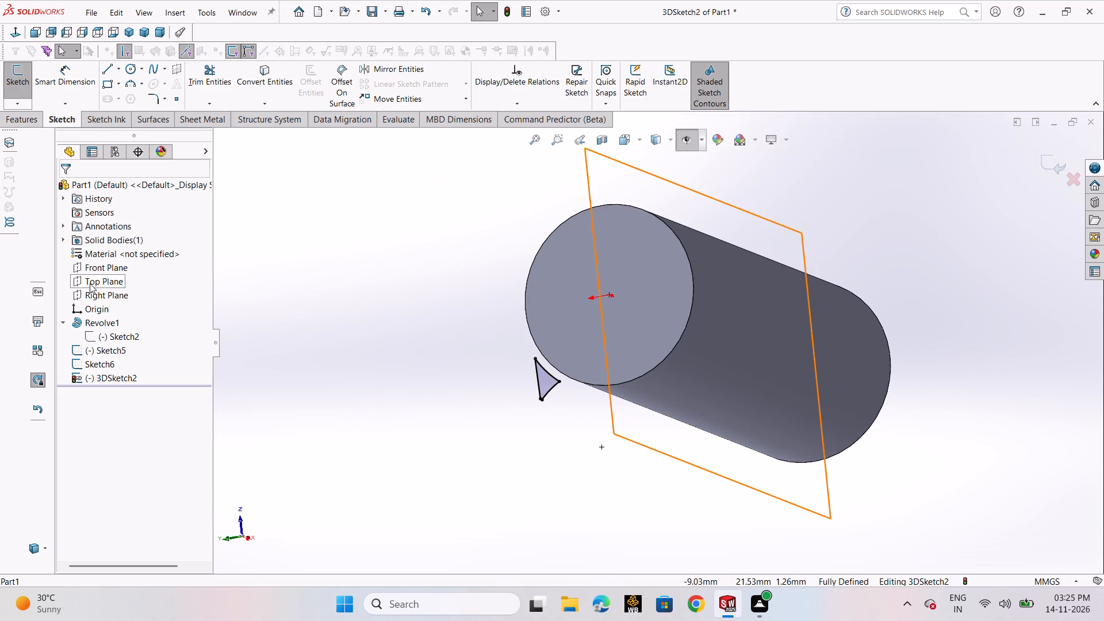
Examine how the Top Plane and Front Plane lie relative to the cylinder and the tooth-gap profile.
{"action": "left_click", "coordinate": [91, 279]}
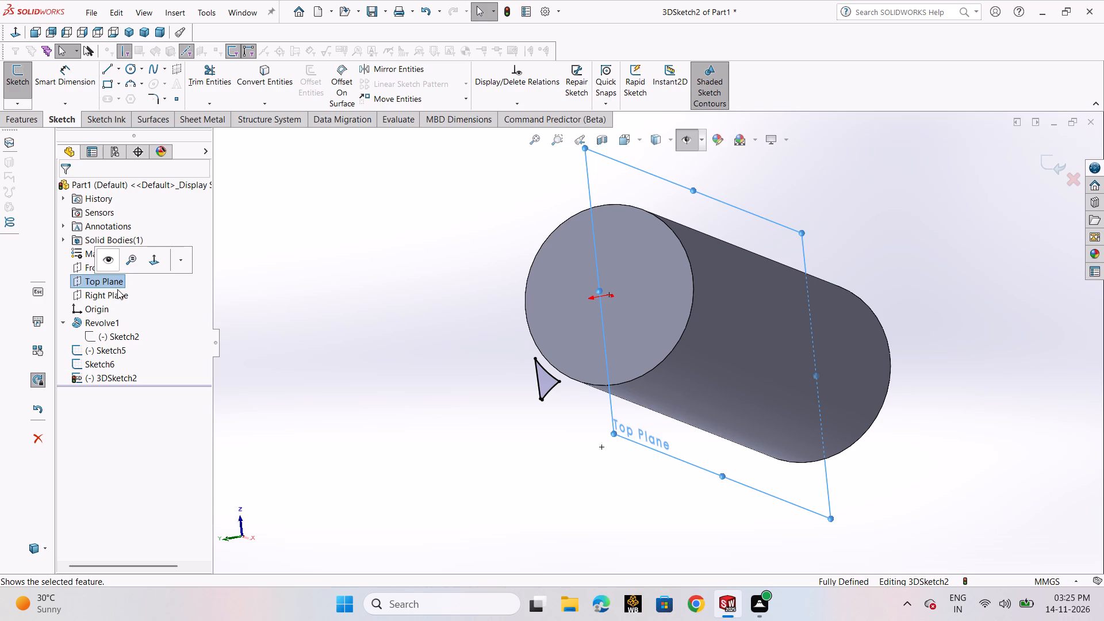
{"action": "middle_click_drag", "start_coordinate": [745, 516], "coordinate": [779, 434]}
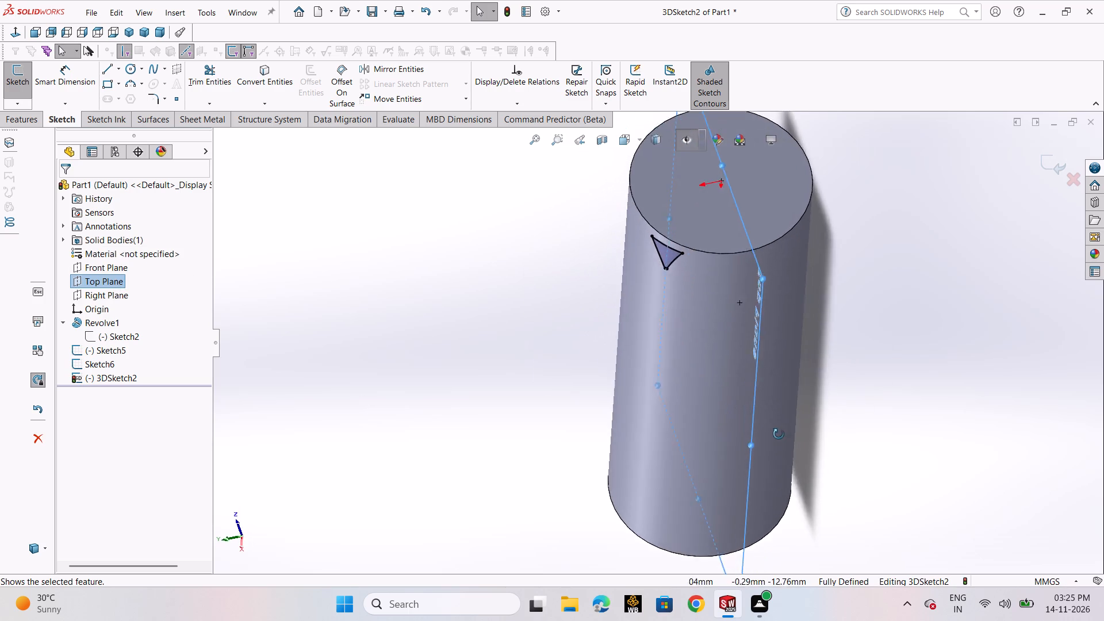
{"action": "middle_click_drag", "start_coordinate": [779, 434], "coordinate": [744, 374]}
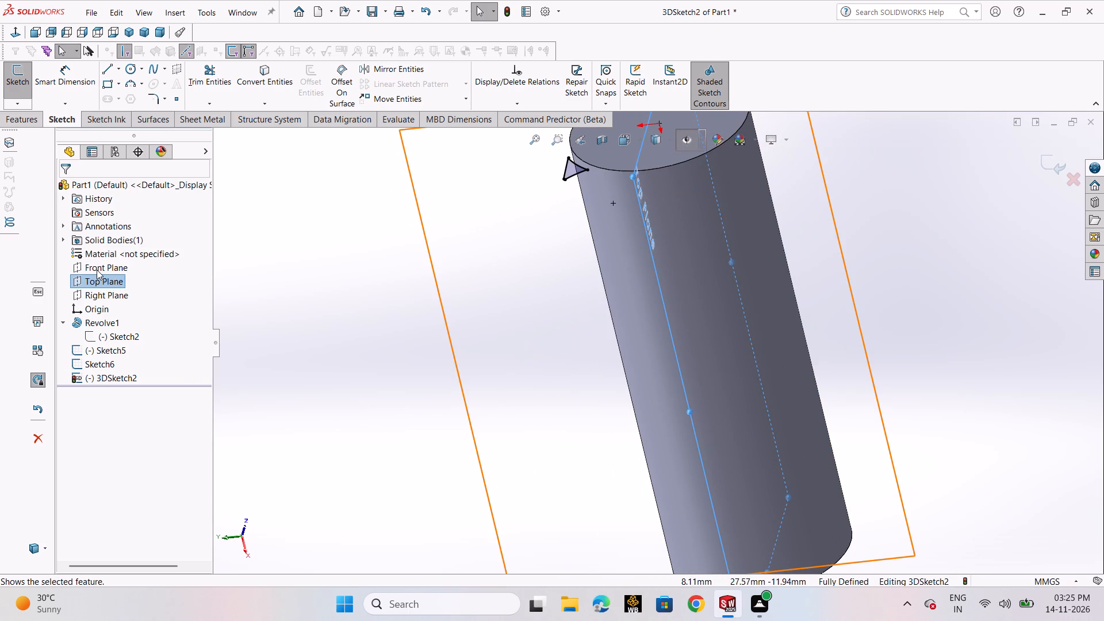
{"action": "left_click", "coordinate": [97, 269]}
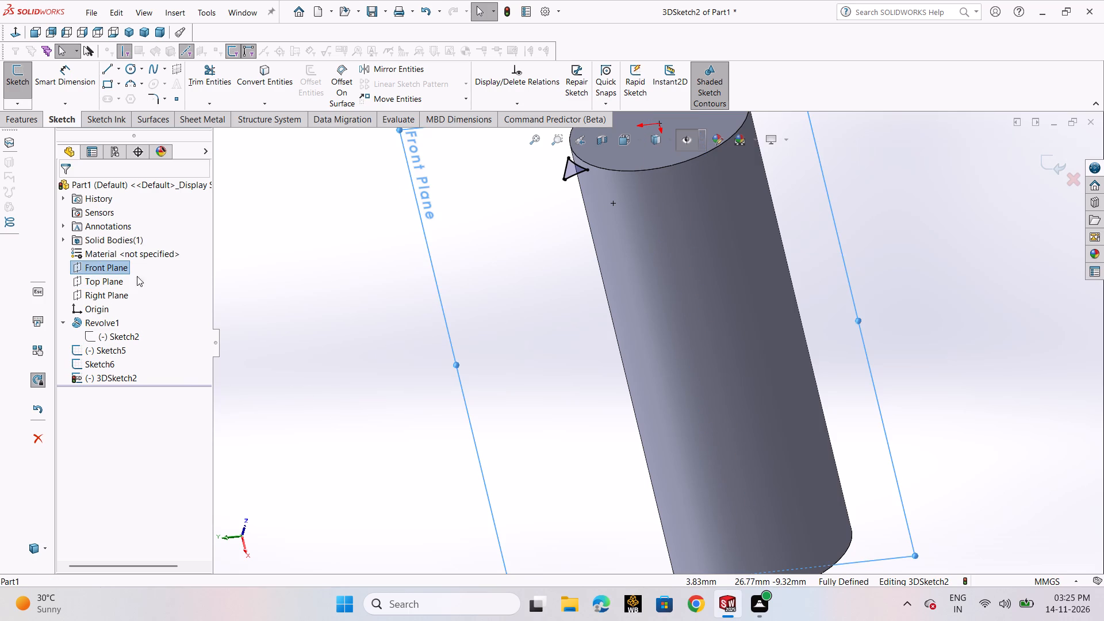
{"action": "right_click", "coordinate": [109, 264]}
{"action": "left_click", "coordinate": [342, 387]}
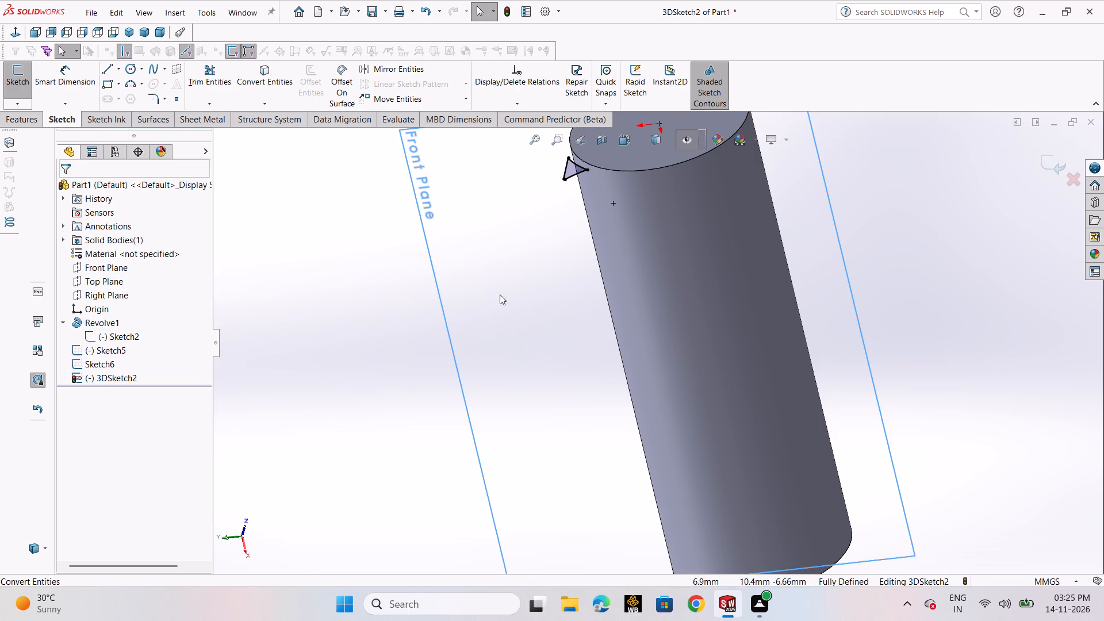
{"action": "scroll", "coordinate": [546, 273], "scroll_direction": "up", "scroll_amount": 3}
{"action": "middle_click_drag", "start_coordinate": [568, 309], "coordinate": [568, 260]}
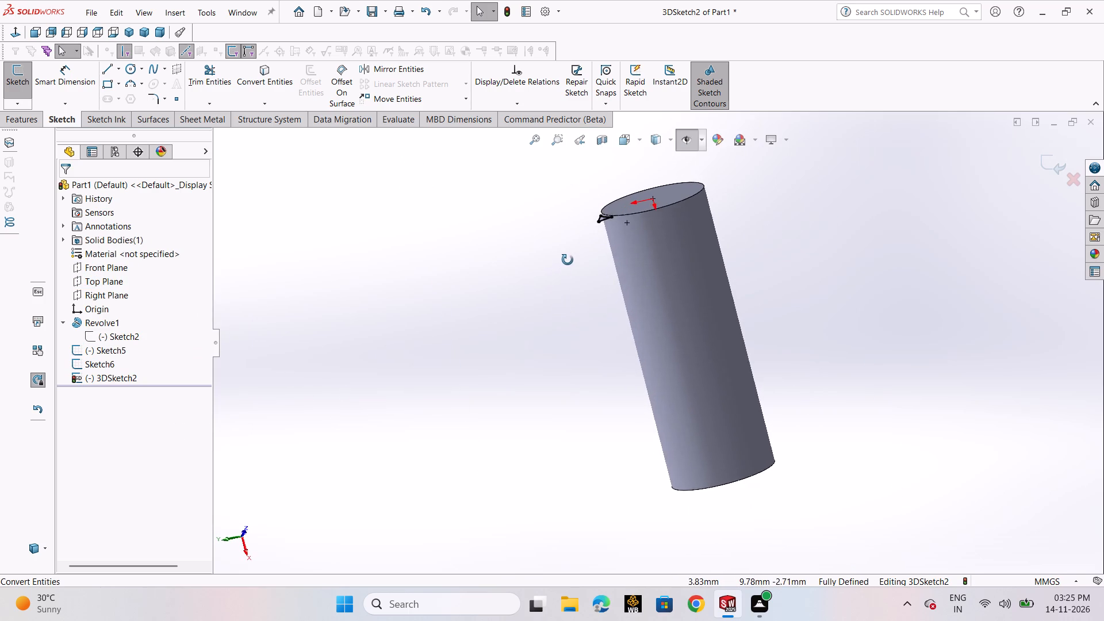
{"action": "middle_click_drag", "start_coordinate": [568, 260], "coordinate": [604, 306]}
{"action": "scroll", "coordinate": [635, 232], "scroll_direction": "down", "scroll_amount": 3}
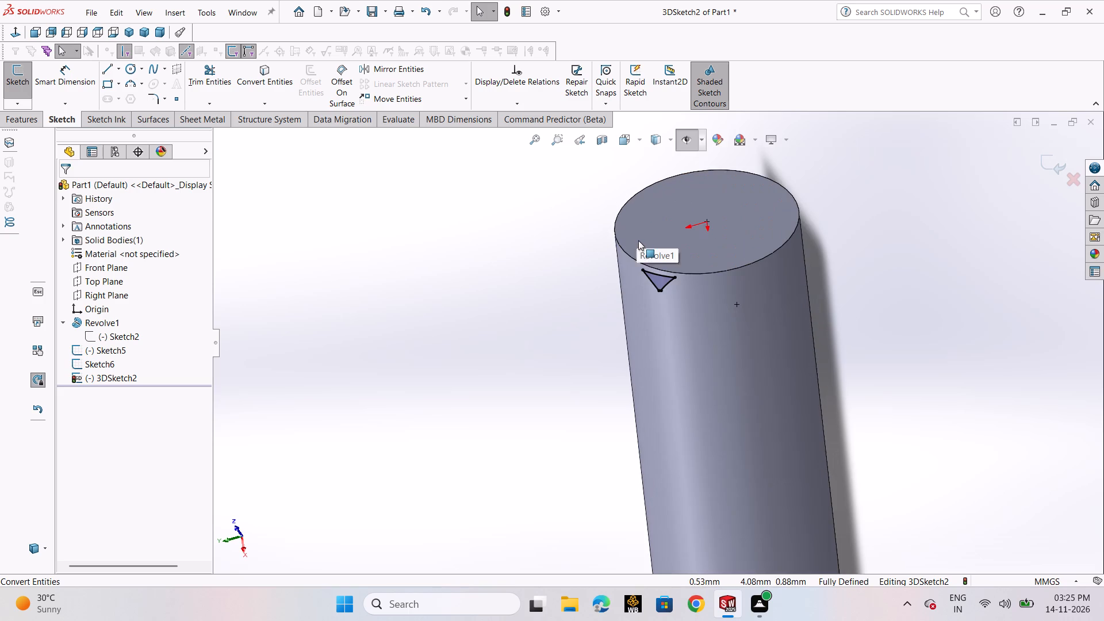
{"action": "scroll", "coordinate": [638, 240], "scroll_direction": "up", "scroll_amount": 3}
{"action": "scroll", "coordinate": [638, 248], "scroll_direction": "down", "scroll_amount": 1}
{"action": "scroll", "coordinate": [638, 248], "scroll_direction": "up", "scroll_amount": 3}
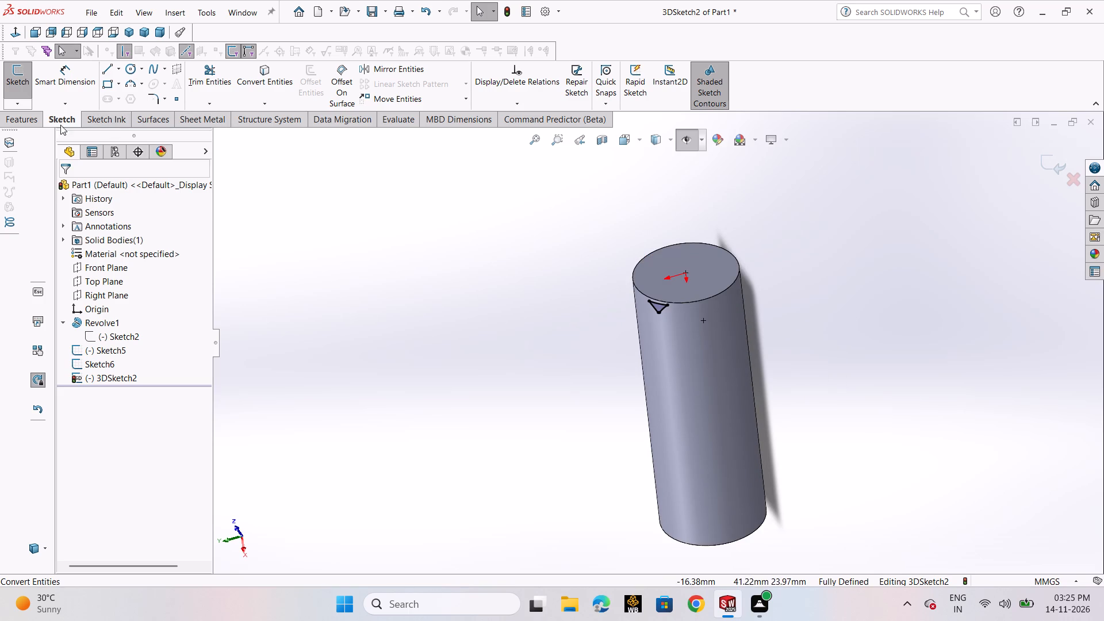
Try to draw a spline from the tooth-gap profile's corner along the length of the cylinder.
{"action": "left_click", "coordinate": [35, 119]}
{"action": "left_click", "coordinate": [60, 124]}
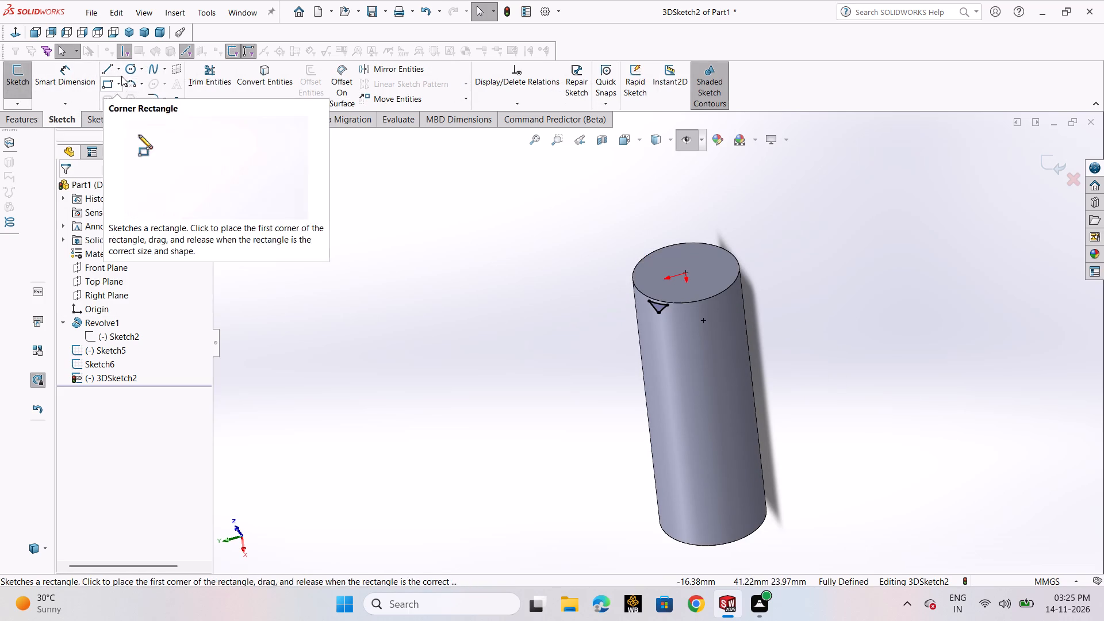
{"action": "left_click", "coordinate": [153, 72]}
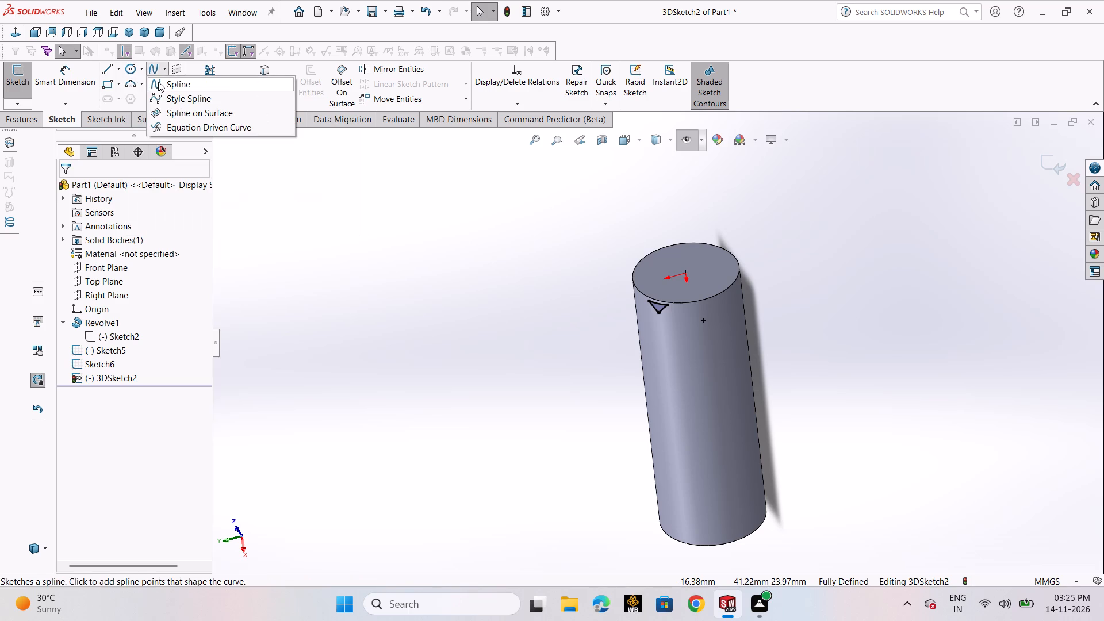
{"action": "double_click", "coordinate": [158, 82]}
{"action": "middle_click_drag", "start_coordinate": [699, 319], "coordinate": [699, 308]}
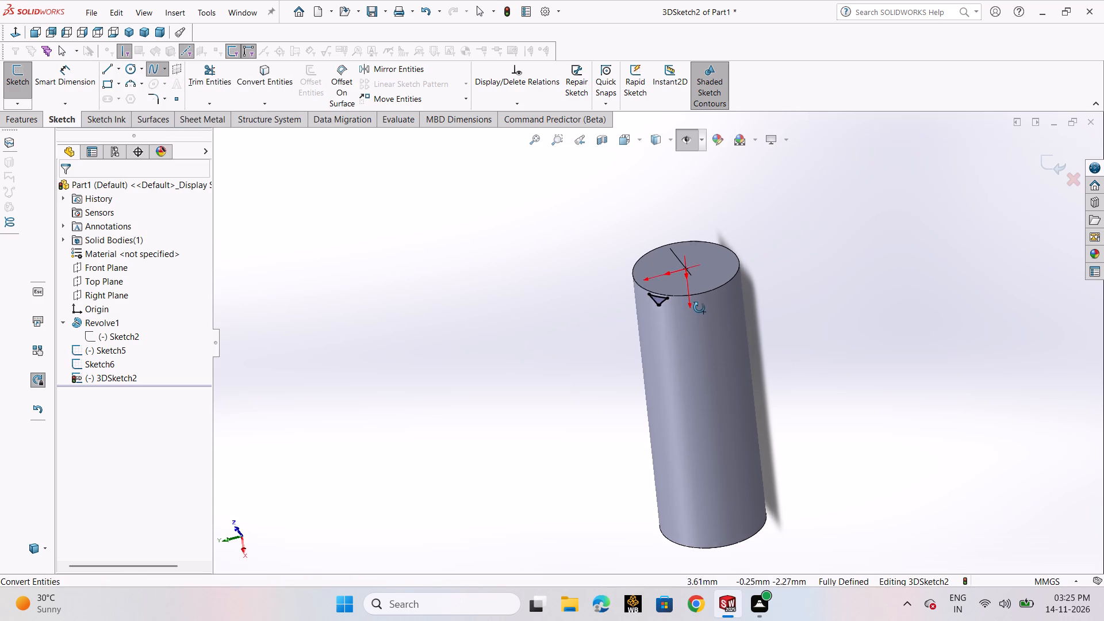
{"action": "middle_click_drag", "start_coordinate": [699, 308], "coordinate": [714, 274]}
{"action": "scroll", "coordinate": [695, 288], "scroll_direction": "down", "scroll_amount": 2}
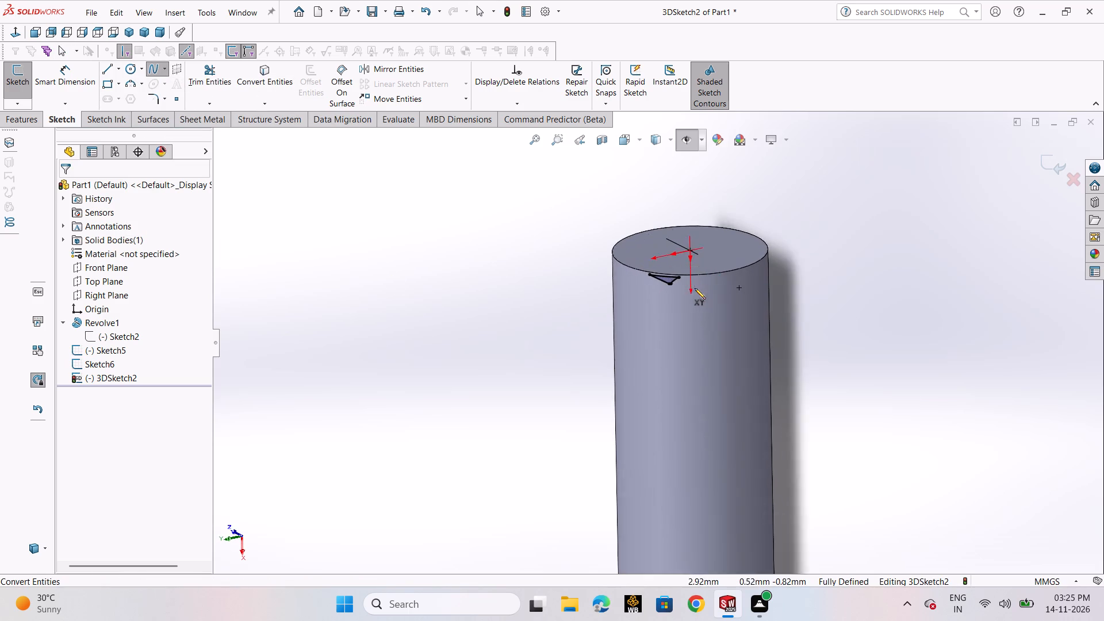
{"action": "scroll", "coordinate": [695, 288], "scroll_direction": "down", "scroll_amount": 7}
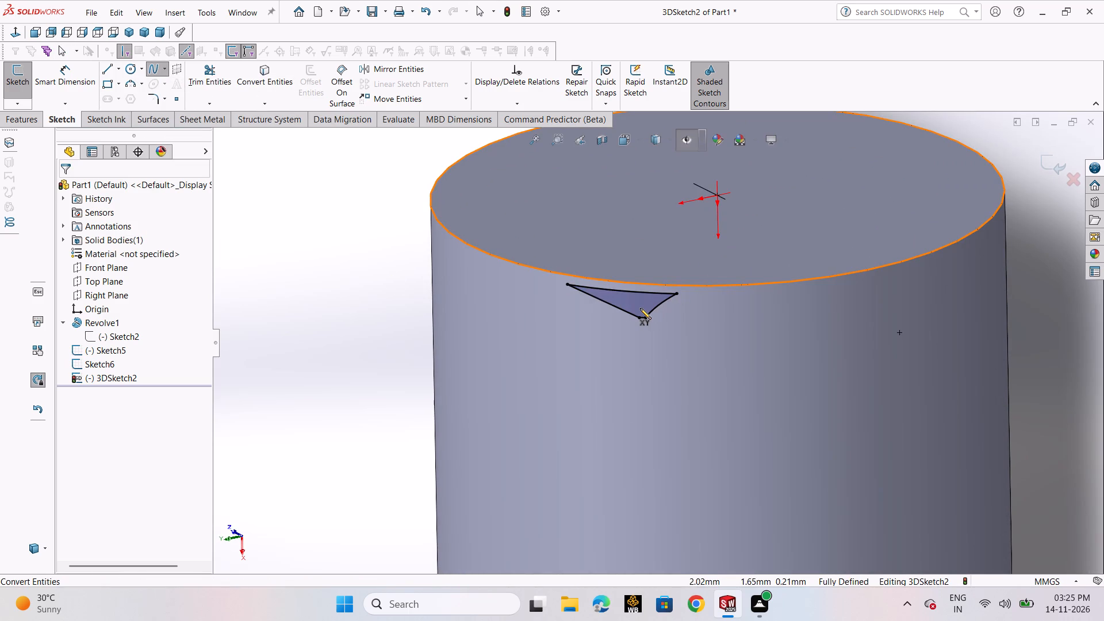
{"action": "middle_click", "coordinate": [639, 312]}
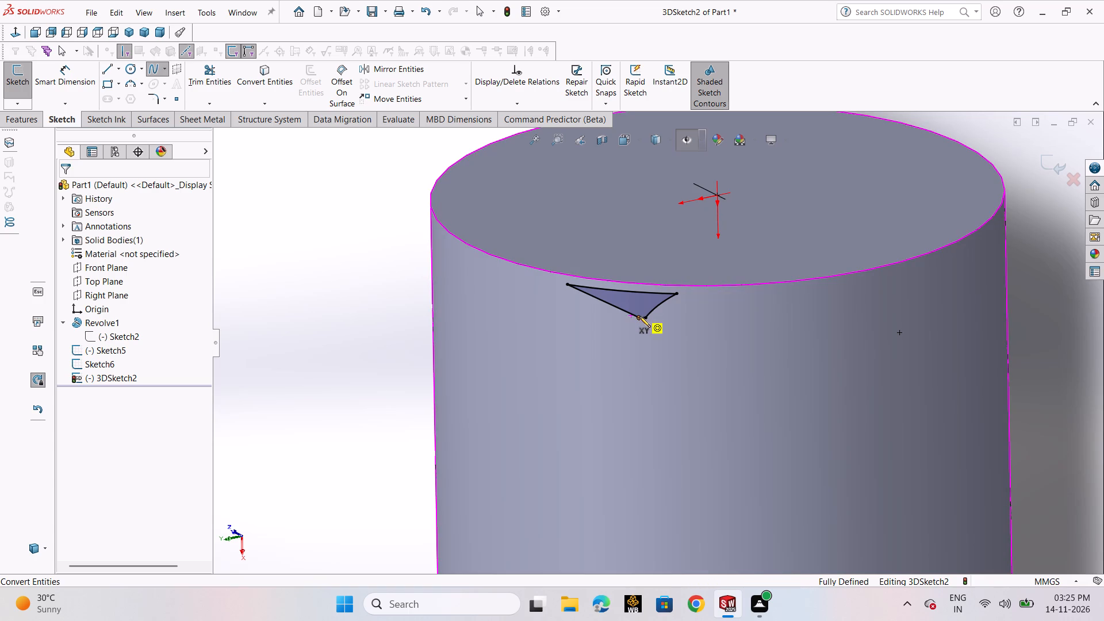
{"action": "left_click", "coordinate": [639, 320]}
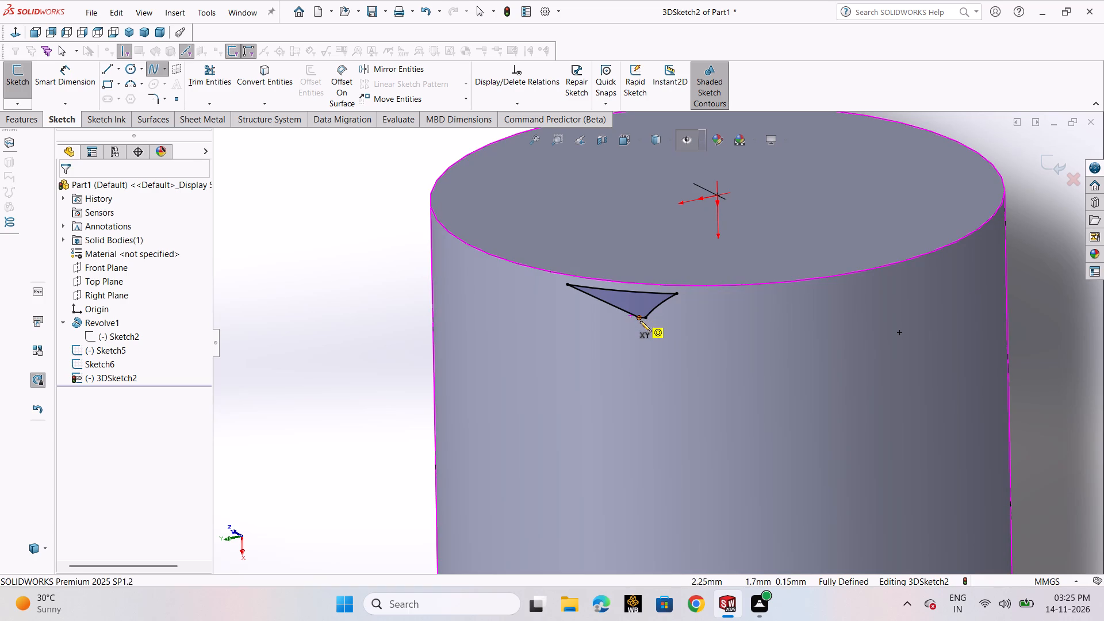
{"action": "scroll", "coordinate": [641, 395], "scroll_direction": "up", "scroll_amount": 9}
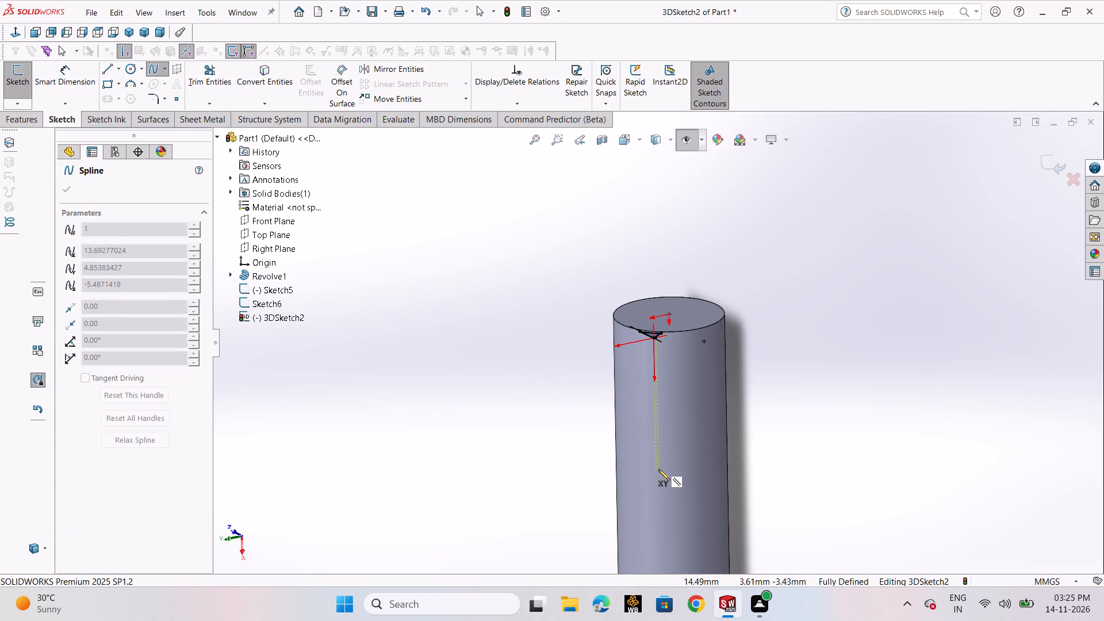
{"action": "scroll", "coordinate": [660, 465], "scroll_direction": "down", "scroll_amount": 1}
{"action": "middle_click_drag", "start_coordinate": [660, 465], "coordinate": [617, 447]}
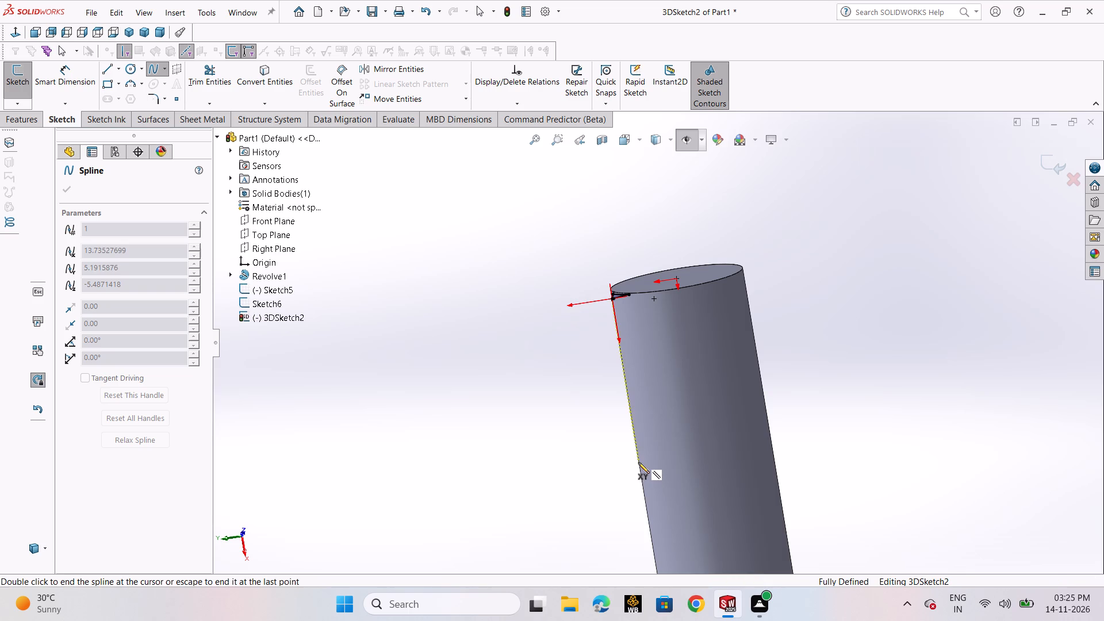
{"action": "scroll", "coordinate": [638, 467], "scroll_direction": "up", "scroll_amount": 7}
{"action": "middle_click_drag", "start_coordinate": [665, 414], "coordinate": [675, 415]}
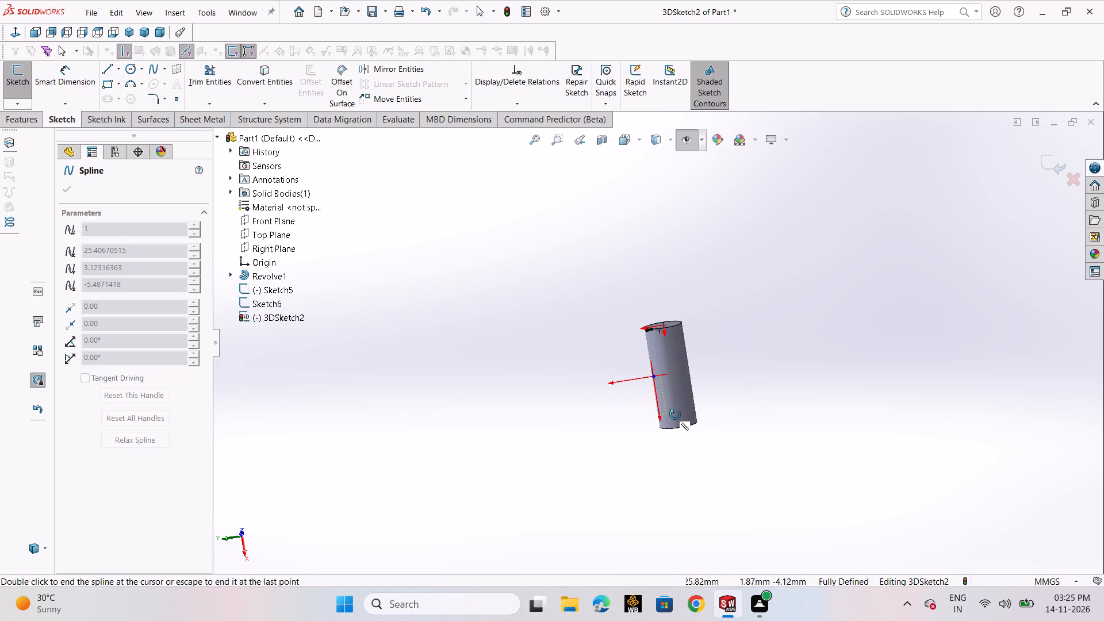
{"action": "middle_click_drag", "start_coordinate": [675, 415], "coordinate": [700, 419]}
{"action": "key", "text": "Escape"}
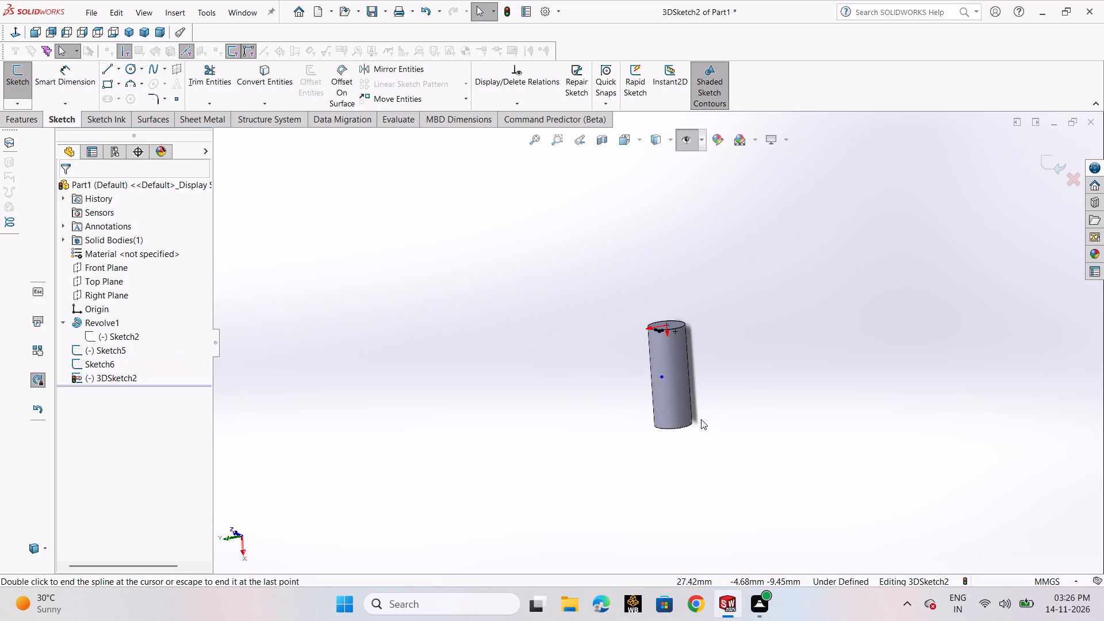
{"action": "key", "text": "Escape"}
Sketch a circle of about 9.5 mm radius around the centre of the cylinder's far end face, opposite the tooth-gap profile.
{"action": "middle_click_drag", "start_coordinate": [736, 321], "coordinate": [736, 350]}
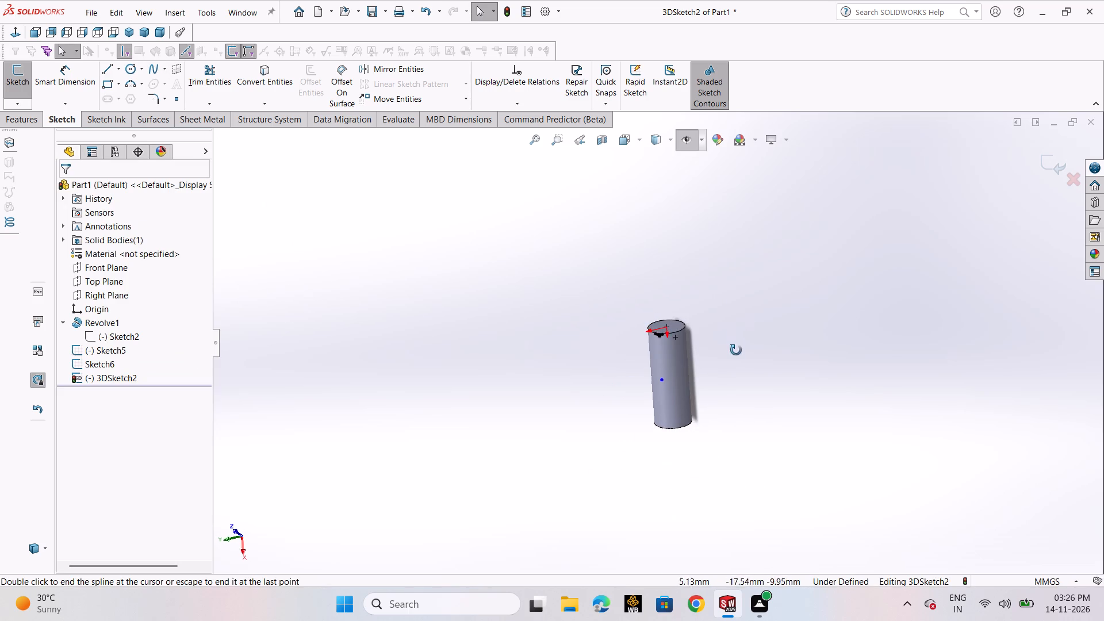
{"action": "middle_click_drag", "start_coordinate": [736, 350], "coordinate": [794, 277]}
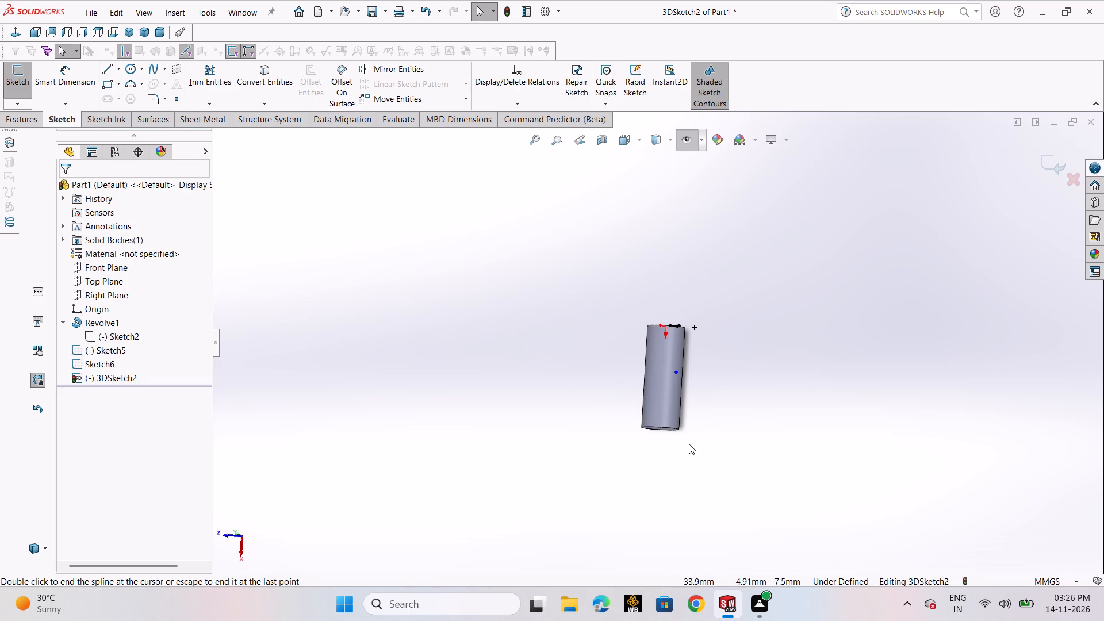
{"action": "left_click", "coordinate": [680, 460]}
{"action": "scroll", "coordinate": [679, 439], "scroll_direction": "down", "scroll_amount": 2}
{"action": "middle_click_drag", "start_coordinate": [708, 409], "coordinate": [727, 245]}
{"action": "left_click", "coordinate": [656, 381]}
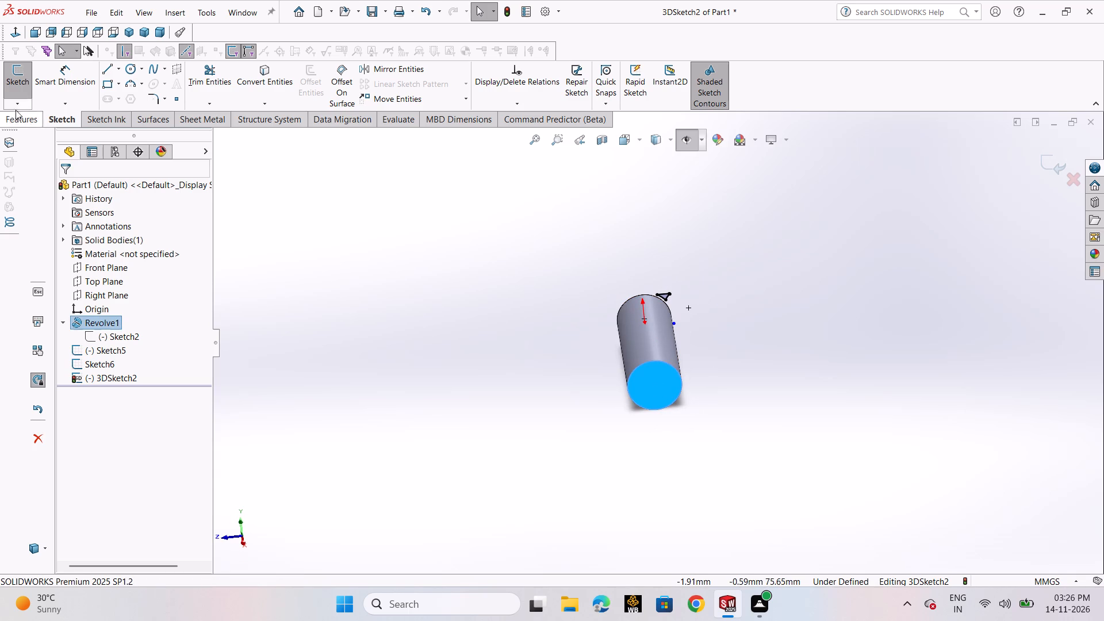
{"action": "left_click", "coordinate": [128, 67]}
{"action": "left_click", "coordinate": [147, 86]}
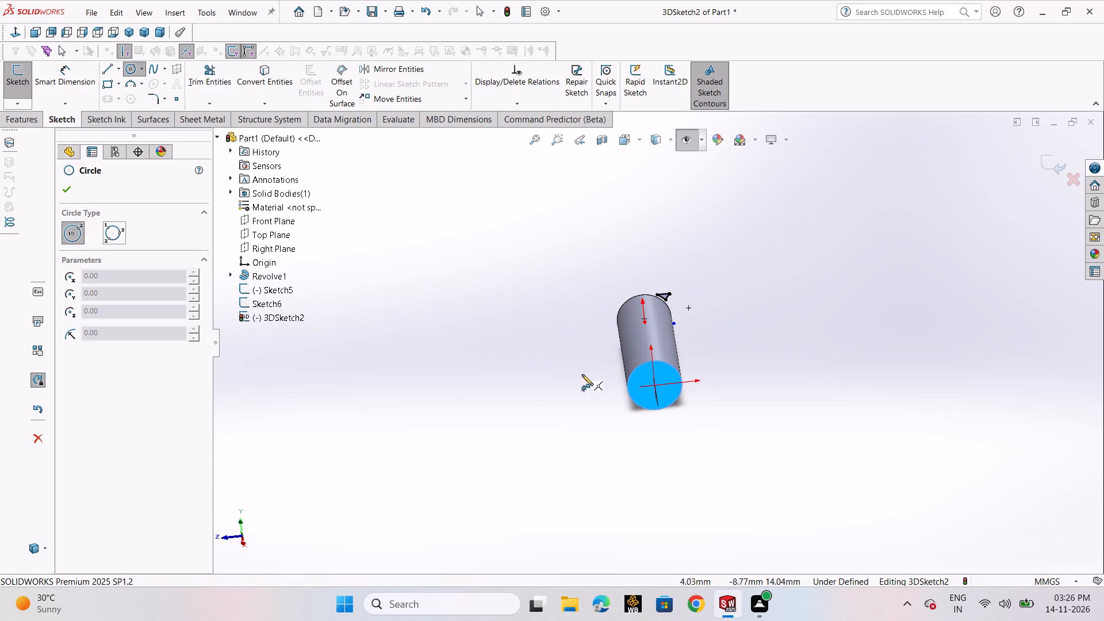
{"action": "left_click", "coordinate": [655, 385]}
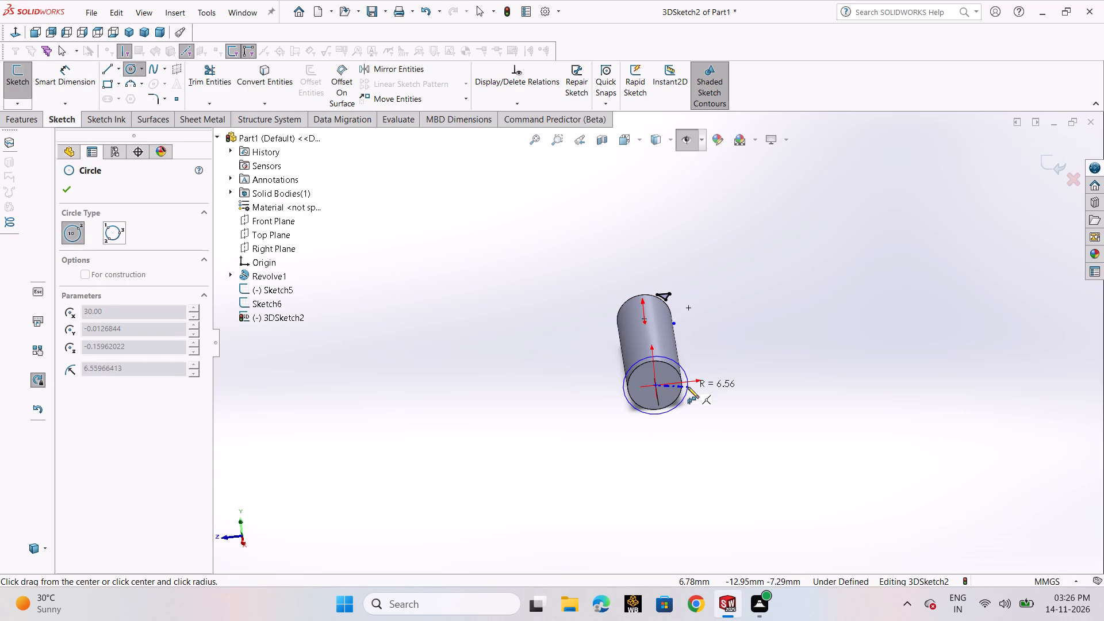
{"action": "left_click", "coordinate": [702, 380]}
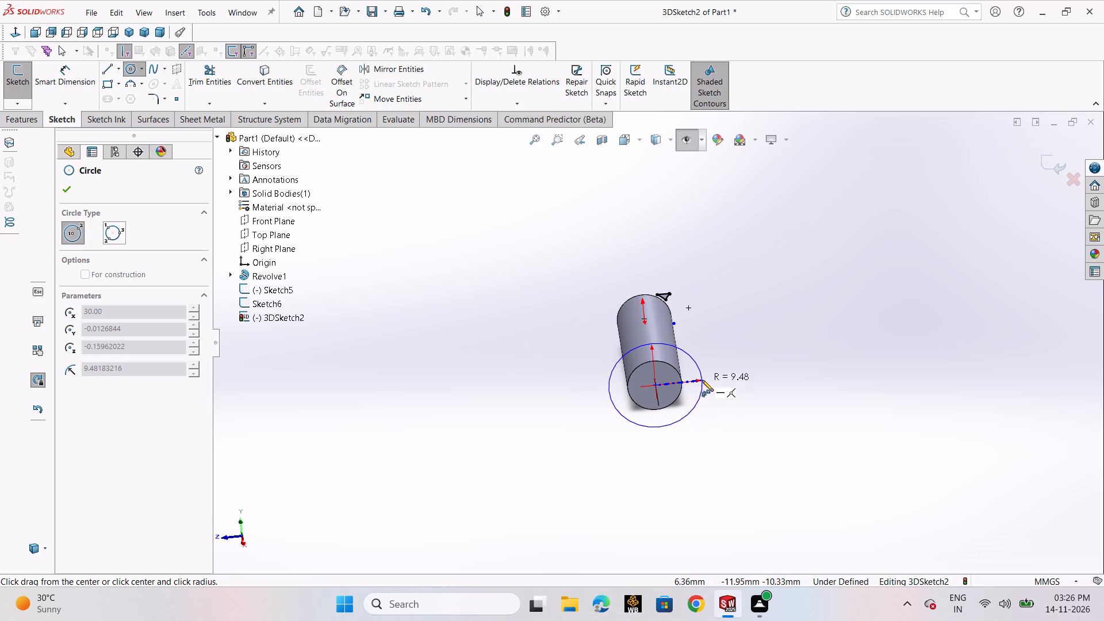
{"action": "right_click", "coordinate": [702, 380]}
{"action": "left_click", "coordinate": [729, 392]}
Dimension the circle around the cylinder's far end face to a diameter of 15 mm.
{"action": "left_click", "coordinate": [56, 74]}
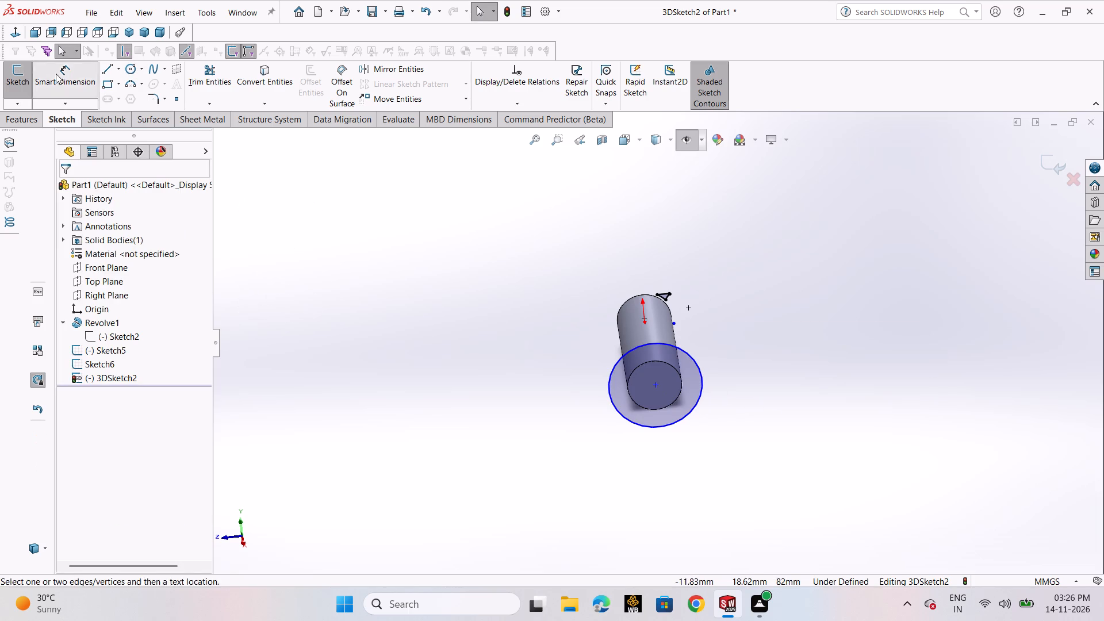
{"action": "left_click", "coordinate": [607, 394]}
{"action": "left_click", "coordinate": [522, 386]}
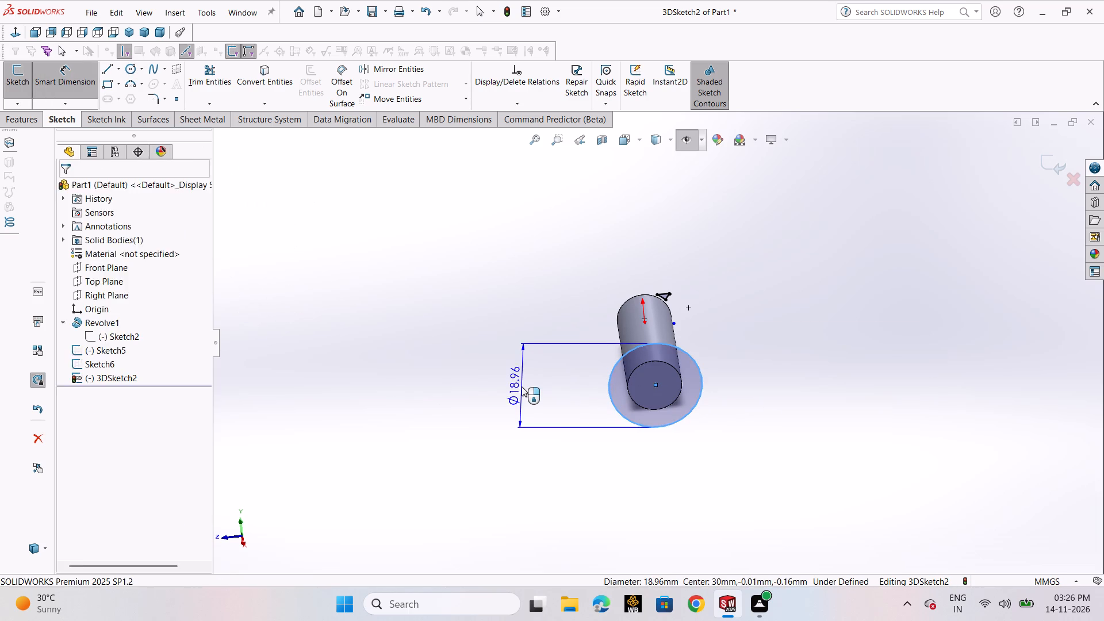
{"action": "type", "text": "18"}
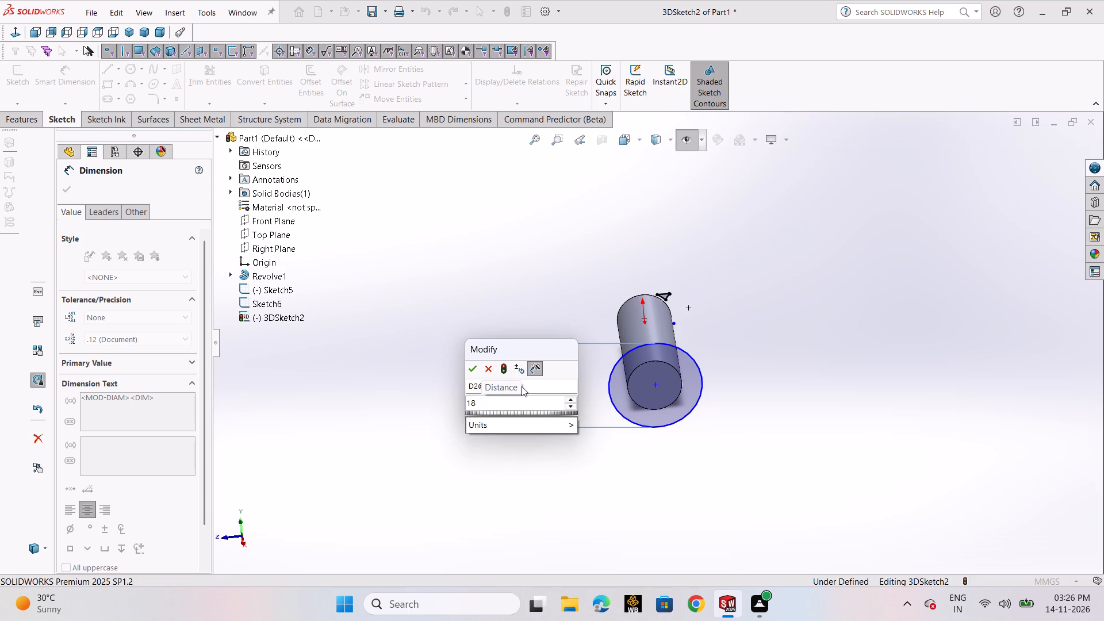
{"action": "key", "text": "BackSpace"}
{"action": "key", "text": "5"}
{"action": "key", "text": "Return"}
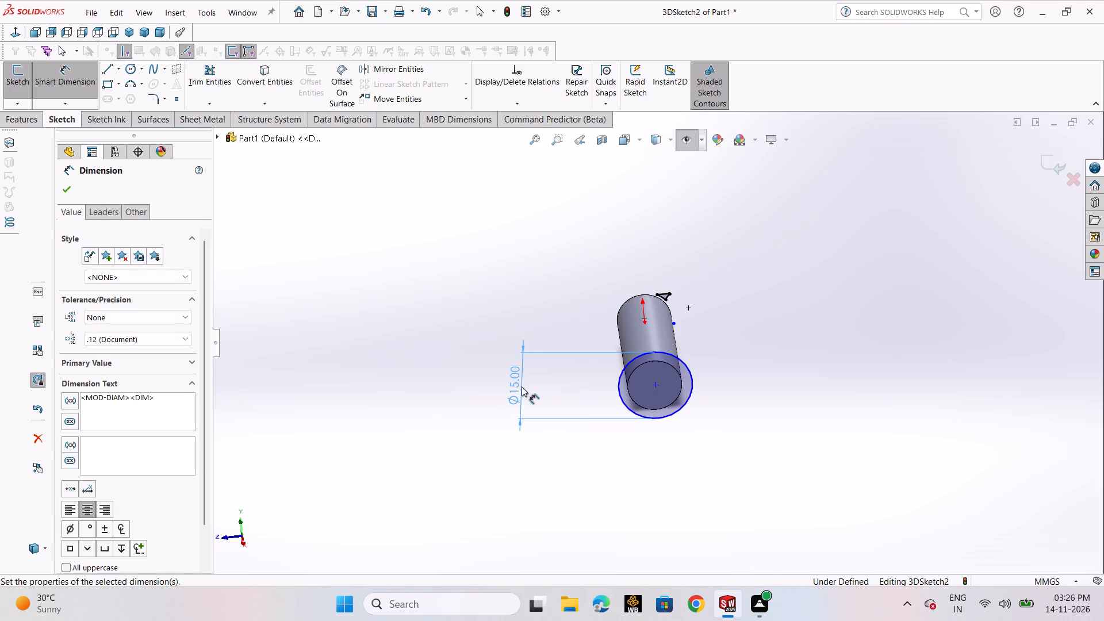
{"action": "left_click", "coordinate": [62, 189]}
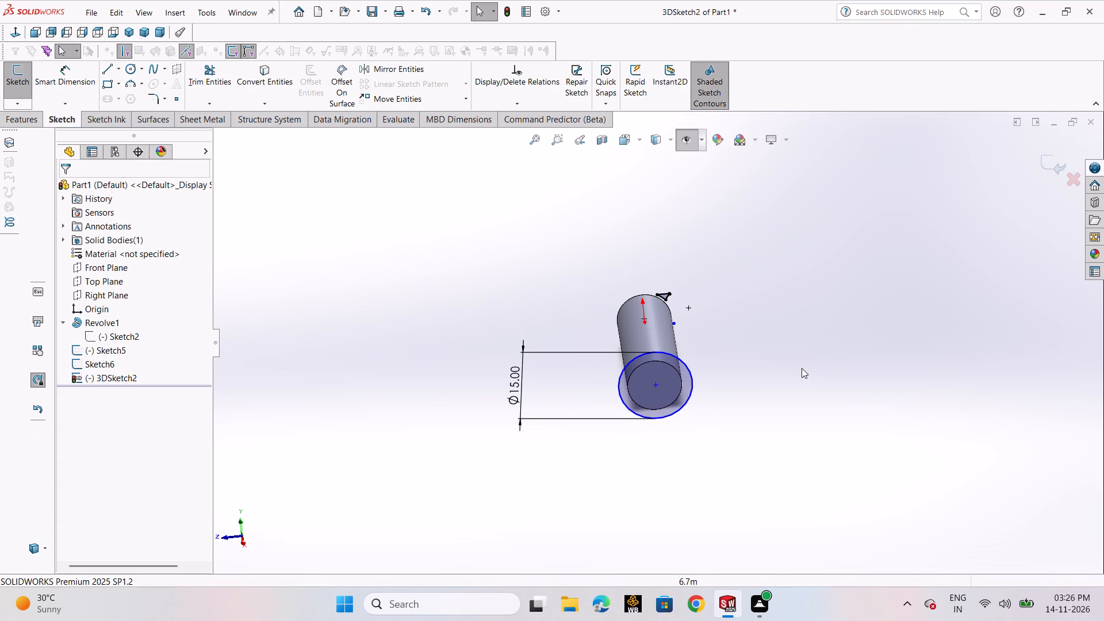
Sketch a spline about 30 mm long from the short edge at the tooth-gap profile's tip to the 15 mm far-end circle.
{"action": "middle_click_drag", "start_coordinate": [703, 307], "coordinate": [707, 485]}
{"action": "scroll", "coordinate": [694, 320], "scroll_direction": "down", "scroll_amount": 6}
{"action": "middle_click", "coordinate": [696, 321]}
{"action": "scroll", "coordinate": [699, 324], "scroll_direction": "up", "scroll_amount": 3}
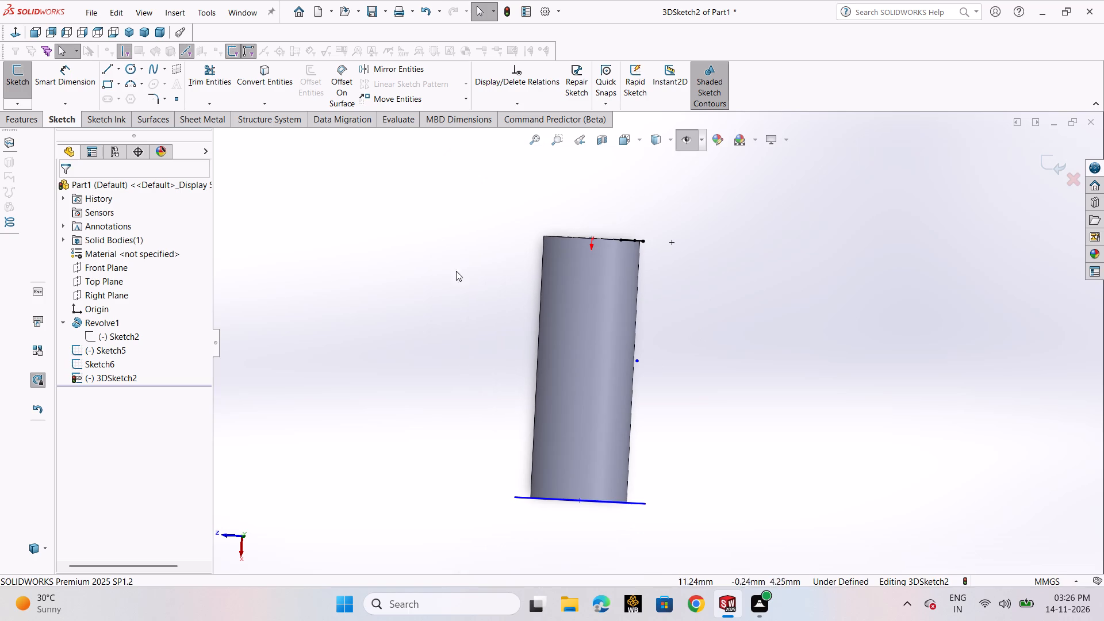
{"action": "left_click", "coordinate": [147, 70]}
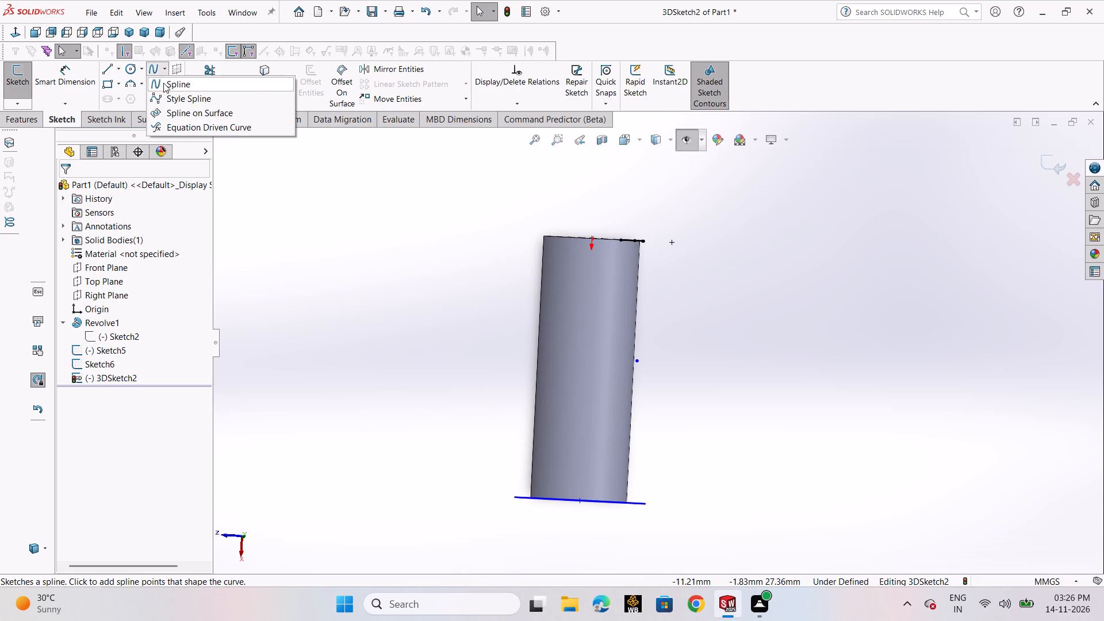
{"action": "left_click", "coordinate": [164, 83]}
{"action": "middle_click_drag", "start_coordinate": [687, 271], "coordinate": [650, 338]}
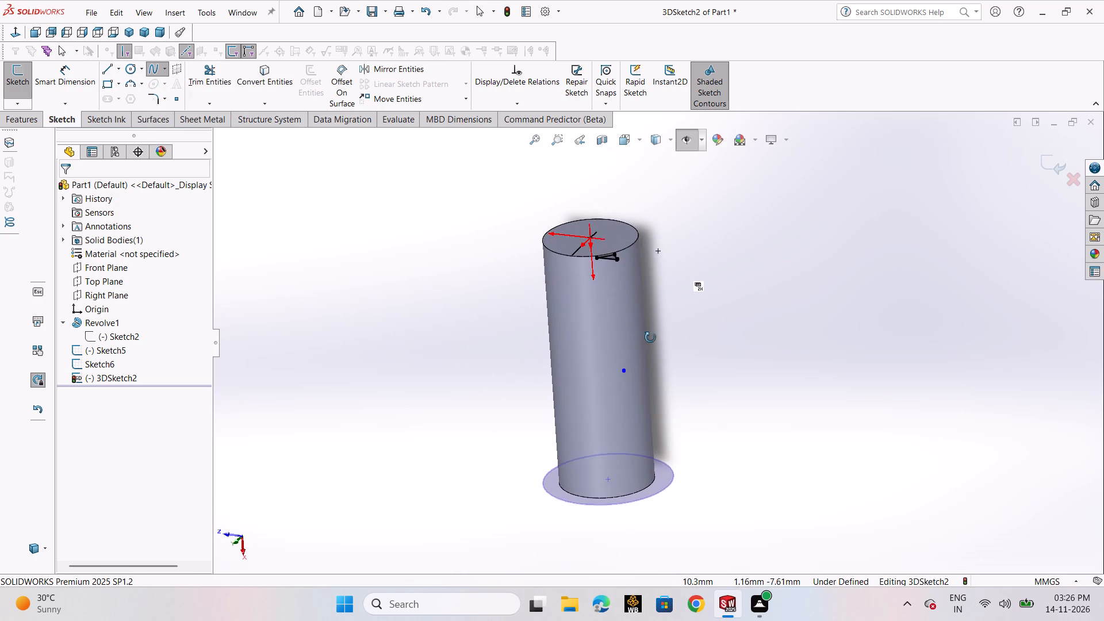
{"action": "middle_click_drag", "start_coordinate": [650, 338], "coordinate": [649, 350]}
{"action": "scroll", "coordinate": [610, 256], "scroll_direction": "down", "scroll_amount": 4}
{"action": "scroll", "coordinate": [639, 308], "scroll_direction": "down", "scroll_amount": 13}
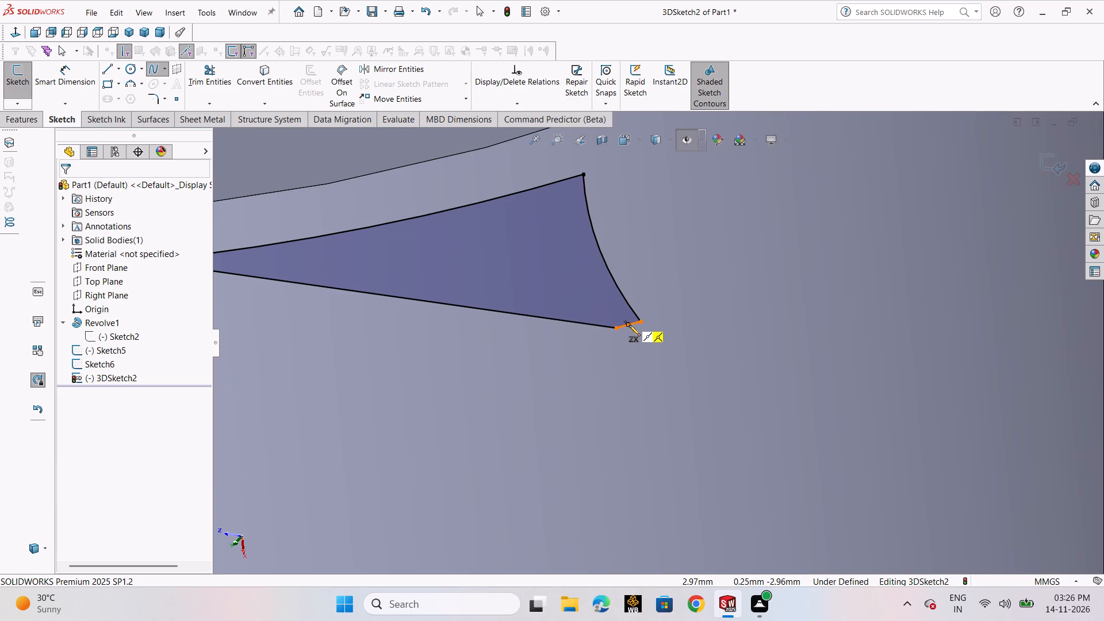
{"action": "left_click", "coordinate": [629, 327]}
{"action": "scroll", "coordinate": [651, 407], "scroll_direction": "up", "scroll_amount": 7}
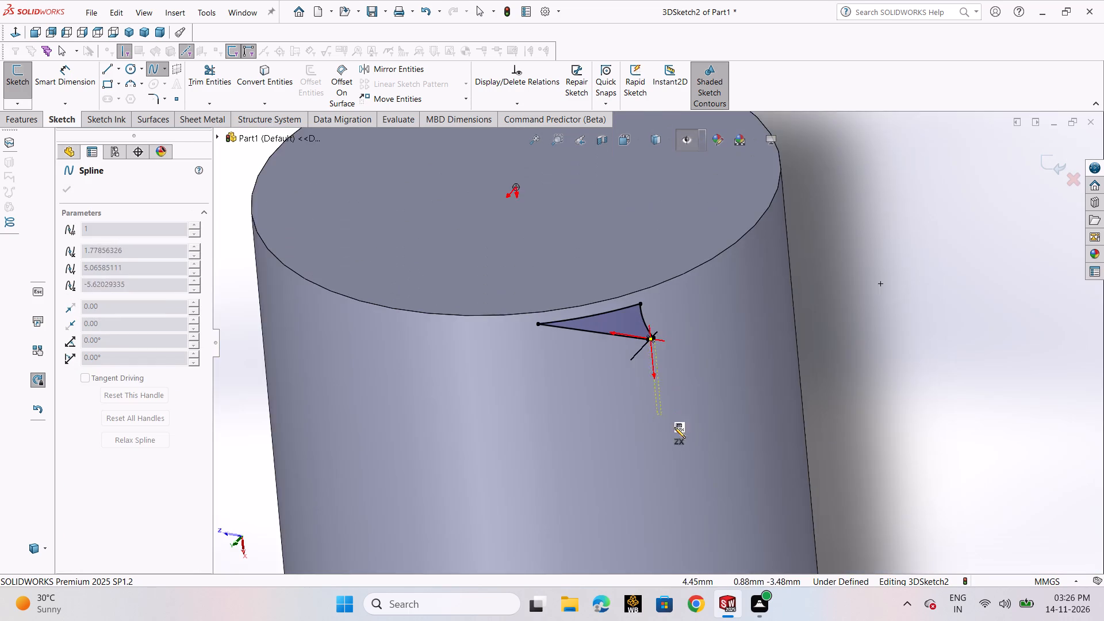
{"action": "scroll", "coordinate": [674, 427], "scroll_direction": "up", "scroll_amount": 2}
{"action": "scroll", "coordinate": [677, 430], "scroll_direction": "down", "scroll_amount": 1}
{"action": "scroll", "coordinate": [677, 430], "scroll_direction": "up", "scroll_amount": 13}
{"action": "scroll", "coordinate": [699, 484], "scroll_direction": "up", "scroll_amount": 1}
{"action": "scroll", "coordinate": [696, 436], "scroll_direction": "down", "scroll_amount": 2}
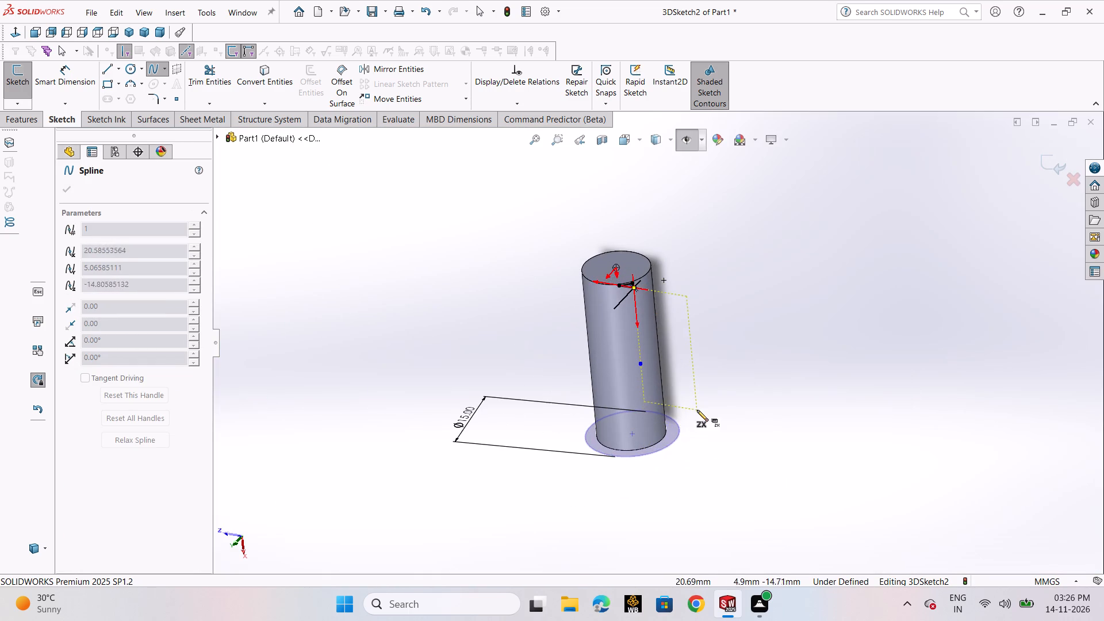
{"action": "middle_click_drag", "start_coordinate": [695, 404], "coordinate": [718, 338]}
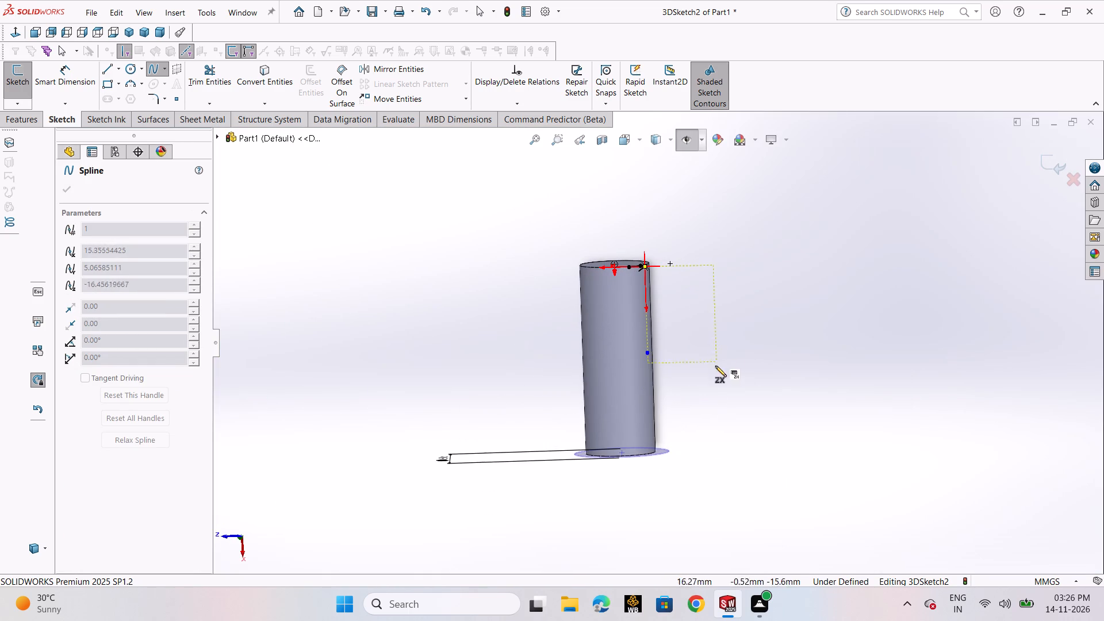
{"action": "left_click", "coordinate": [652, 454]}
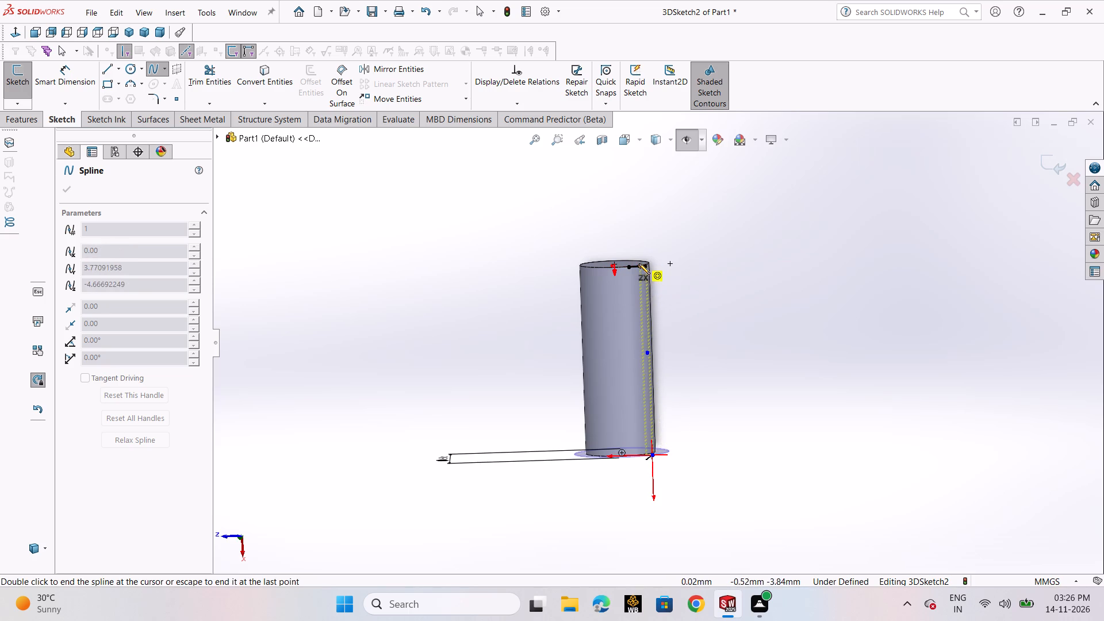
{"action": "left_click", "coordinate": [645, 267]}
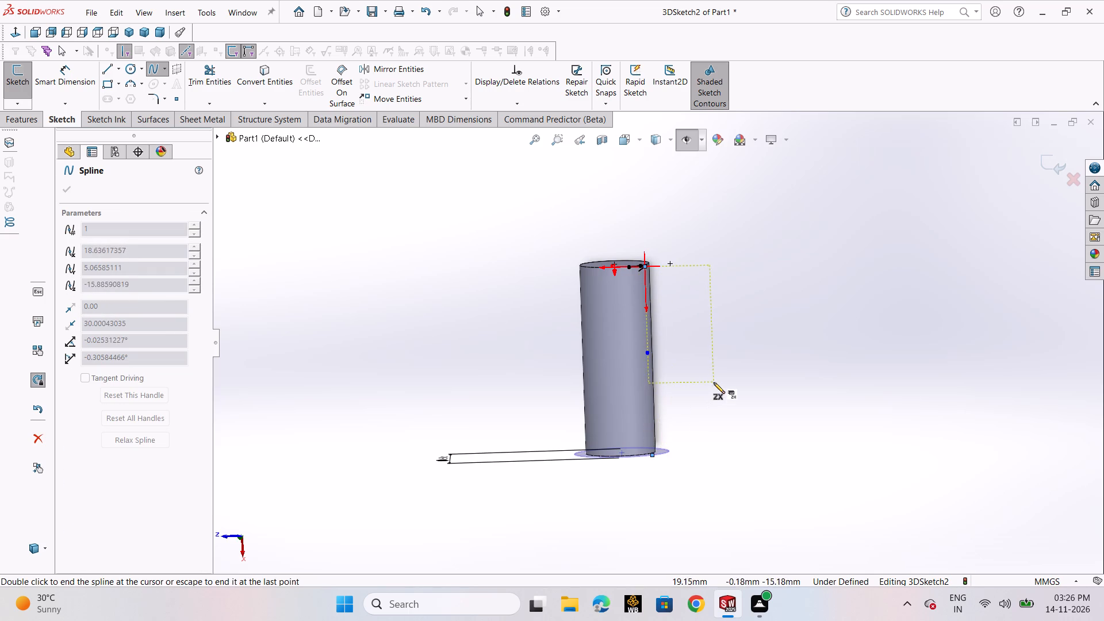
{"action": "left_click", "coordinate": [647, 354]}
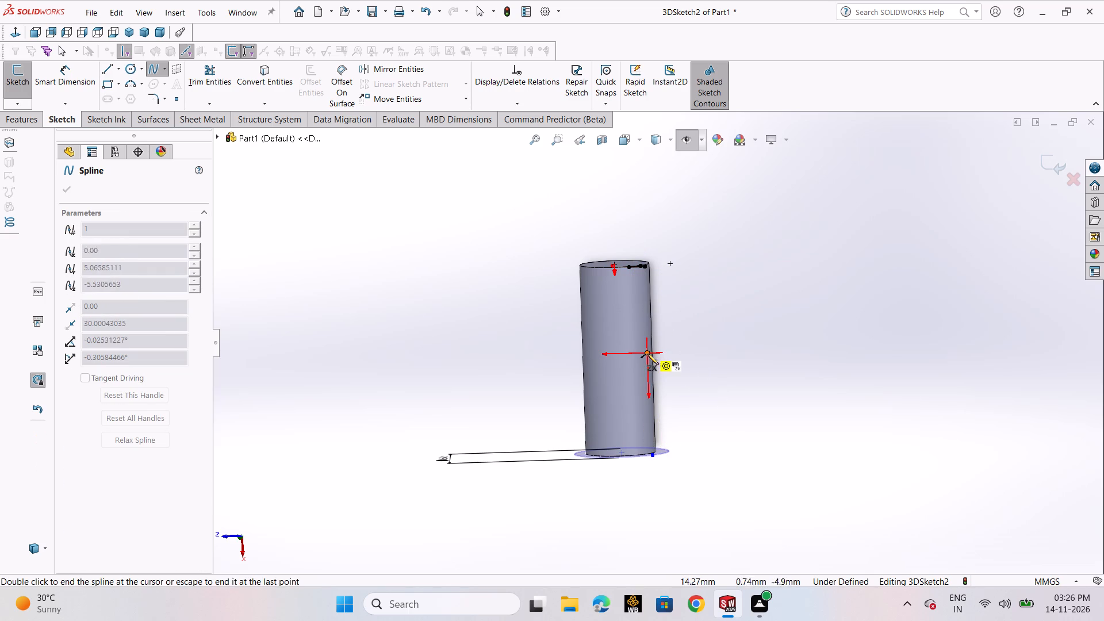
{"action": "middle_click_drag", "start_coordinate": [708, 386], "coordinate": [689, 423]}
{"action": "scroll", "coordinate": [708, 388], "scroll_direction": "down", "scroll_amount": 1}
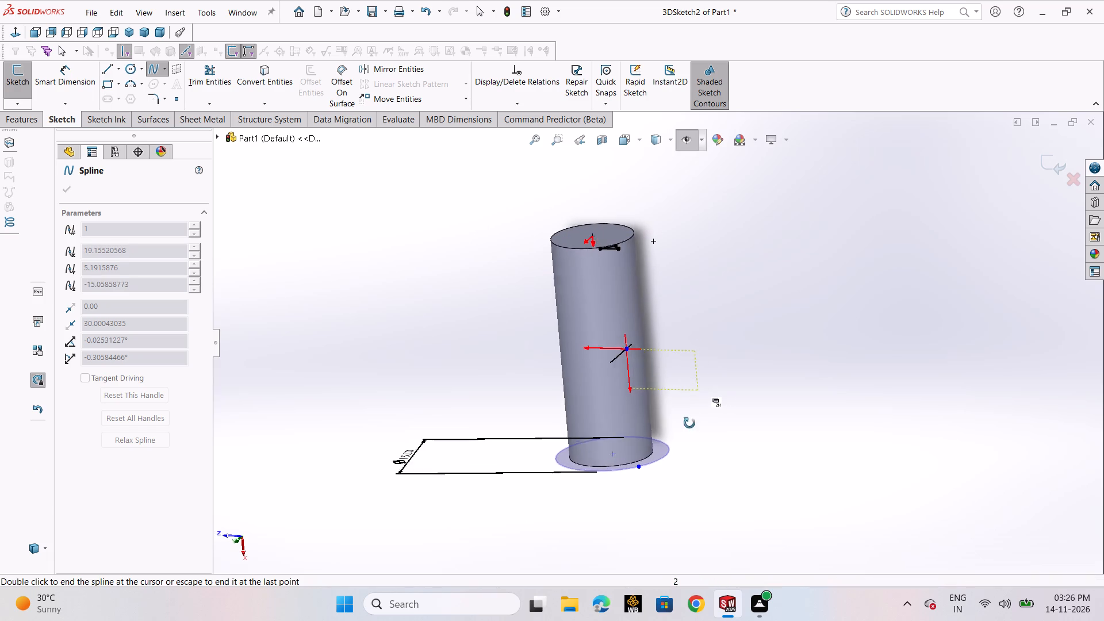
{"action": "middle_click_drag", "start_coordinate": [689, 423], "coordinate": [689, 424]}
{"action": "key", "text": "Escape"}
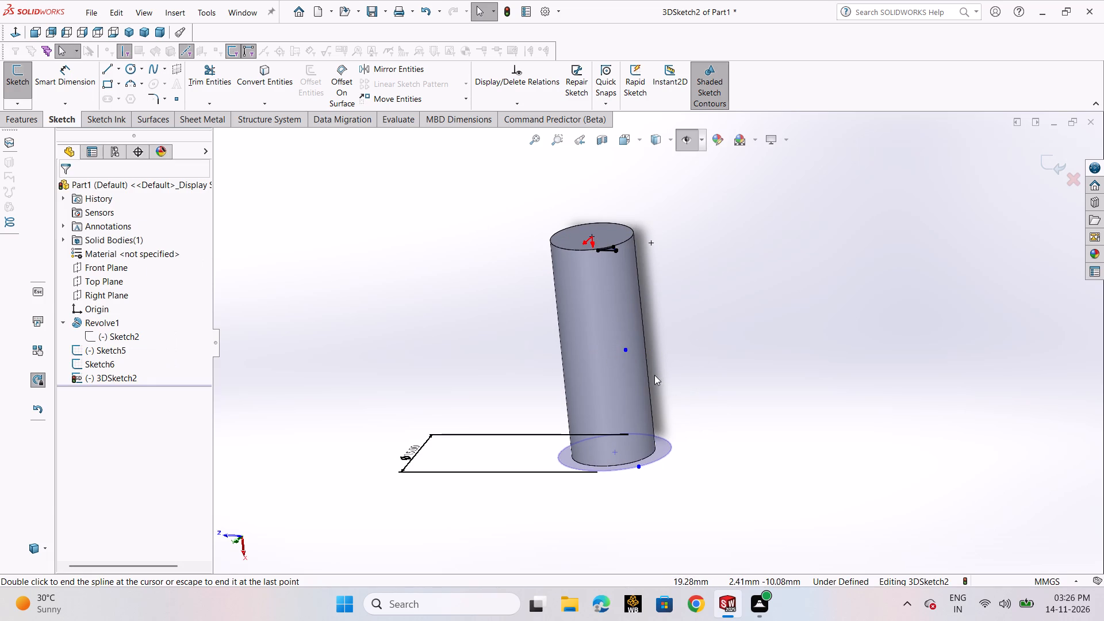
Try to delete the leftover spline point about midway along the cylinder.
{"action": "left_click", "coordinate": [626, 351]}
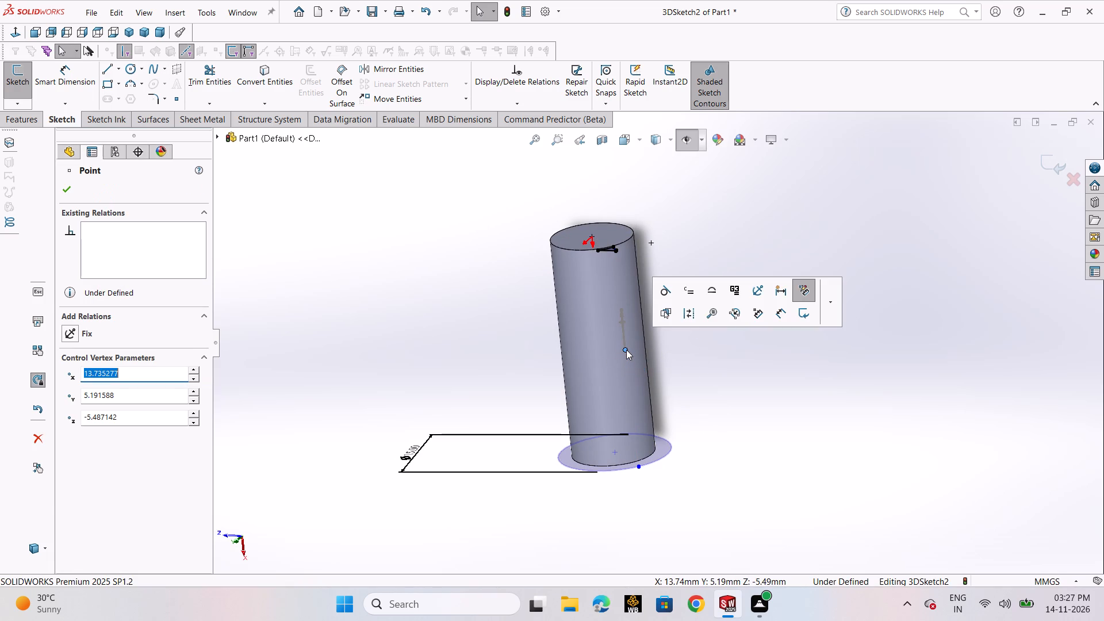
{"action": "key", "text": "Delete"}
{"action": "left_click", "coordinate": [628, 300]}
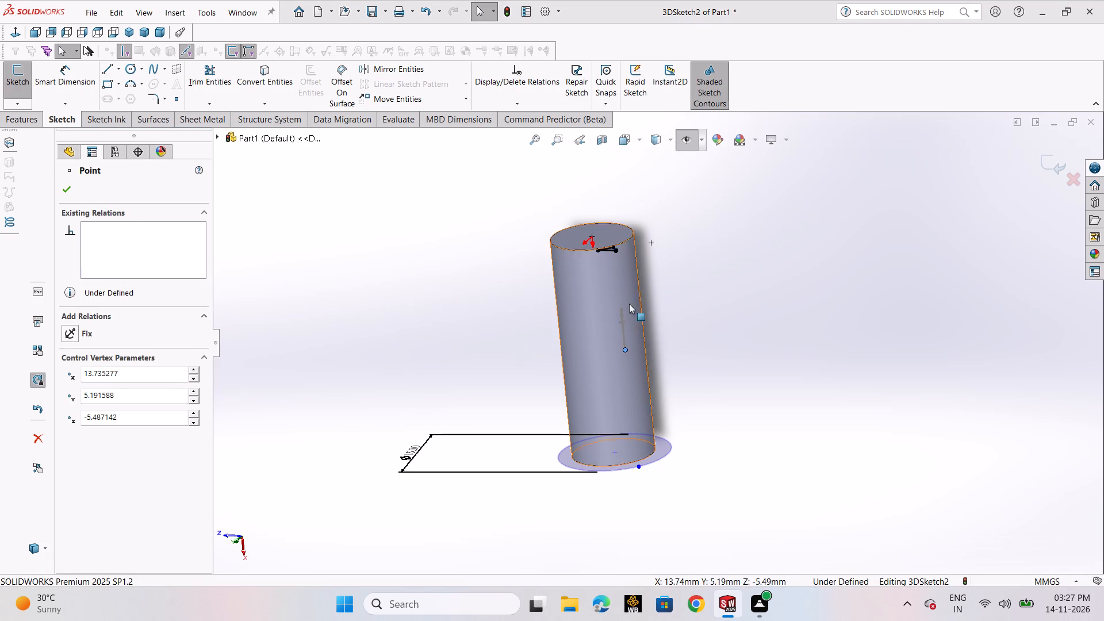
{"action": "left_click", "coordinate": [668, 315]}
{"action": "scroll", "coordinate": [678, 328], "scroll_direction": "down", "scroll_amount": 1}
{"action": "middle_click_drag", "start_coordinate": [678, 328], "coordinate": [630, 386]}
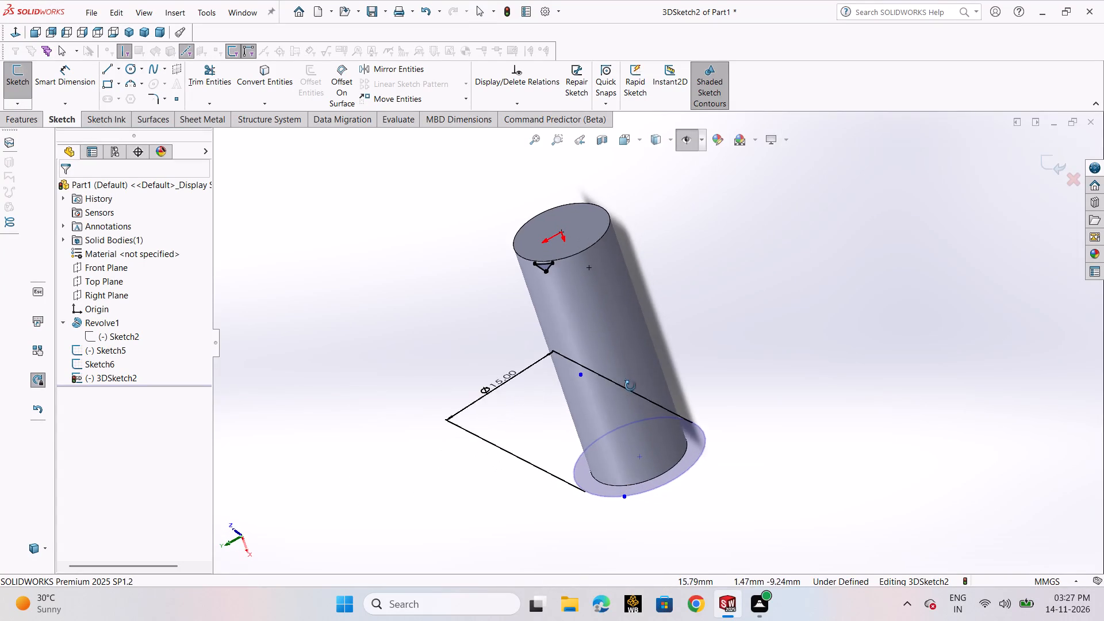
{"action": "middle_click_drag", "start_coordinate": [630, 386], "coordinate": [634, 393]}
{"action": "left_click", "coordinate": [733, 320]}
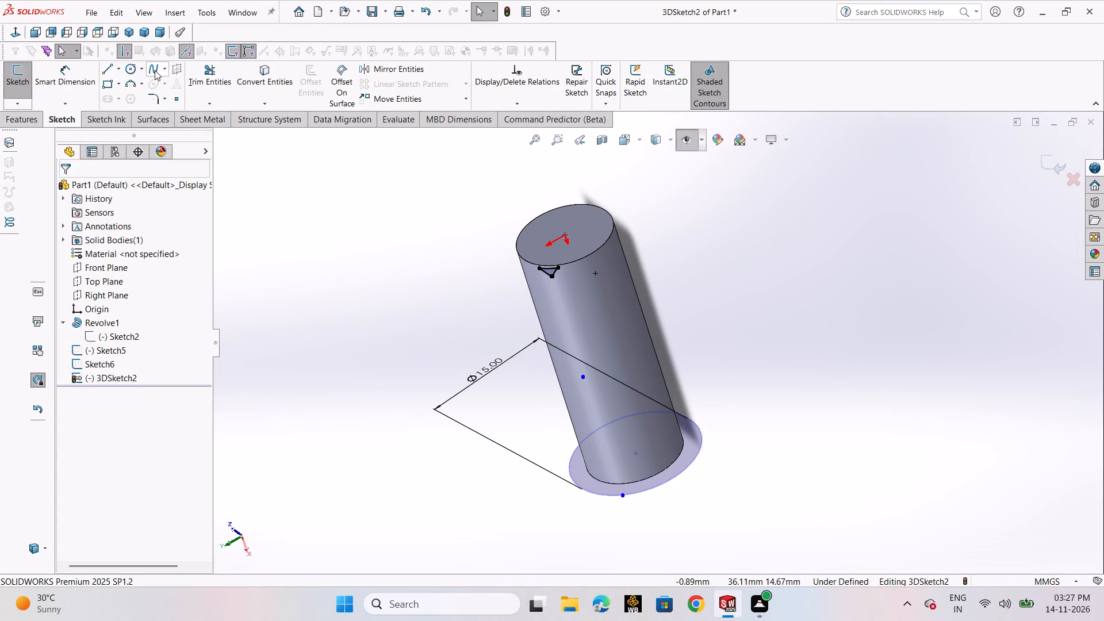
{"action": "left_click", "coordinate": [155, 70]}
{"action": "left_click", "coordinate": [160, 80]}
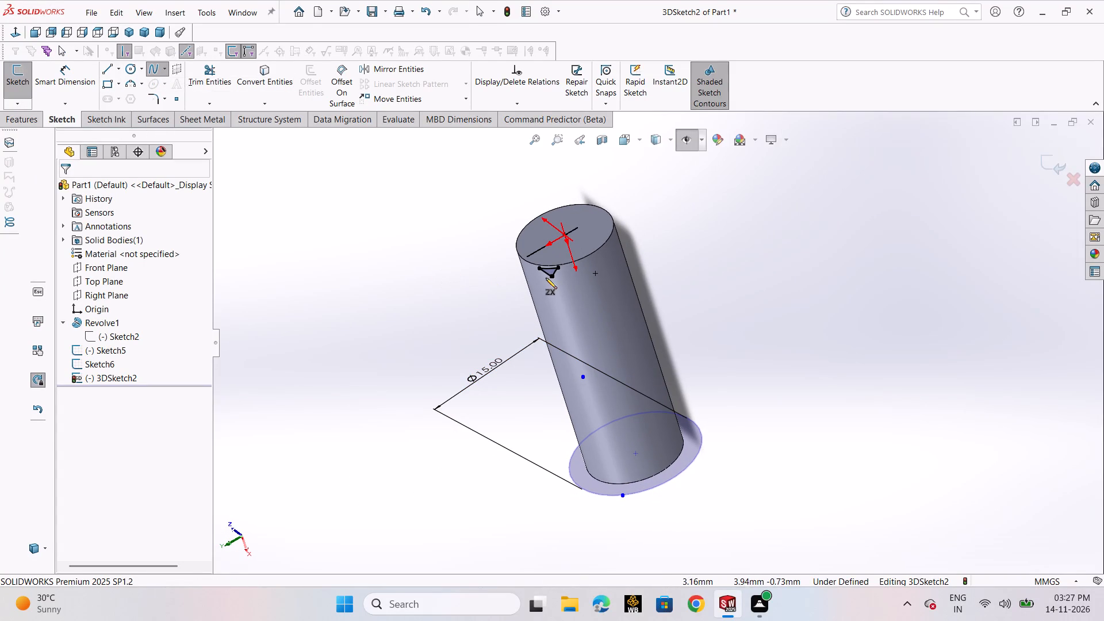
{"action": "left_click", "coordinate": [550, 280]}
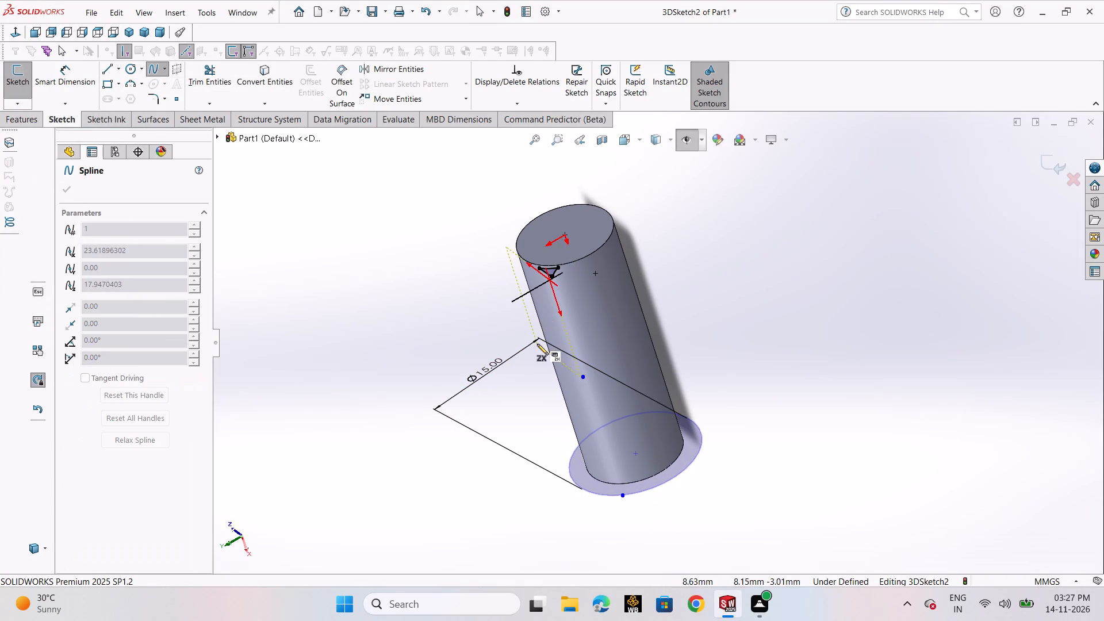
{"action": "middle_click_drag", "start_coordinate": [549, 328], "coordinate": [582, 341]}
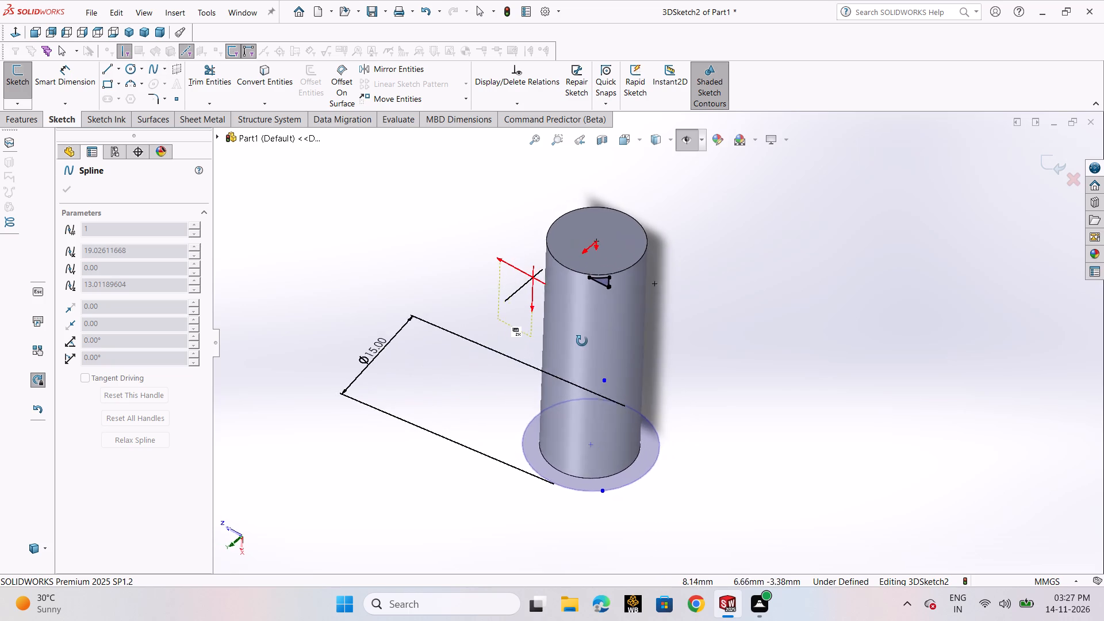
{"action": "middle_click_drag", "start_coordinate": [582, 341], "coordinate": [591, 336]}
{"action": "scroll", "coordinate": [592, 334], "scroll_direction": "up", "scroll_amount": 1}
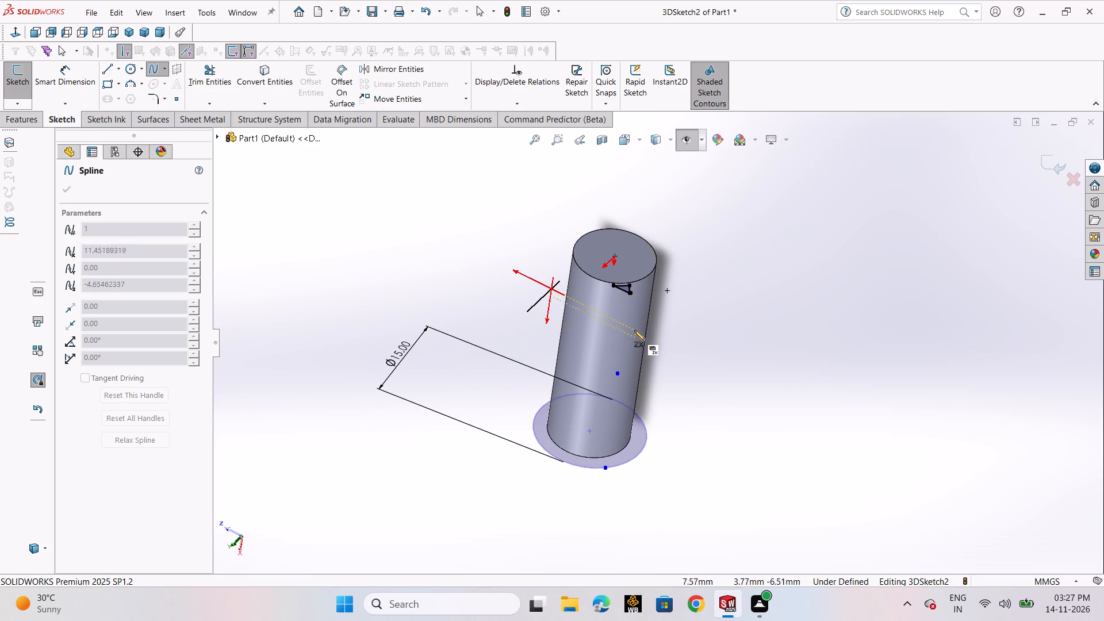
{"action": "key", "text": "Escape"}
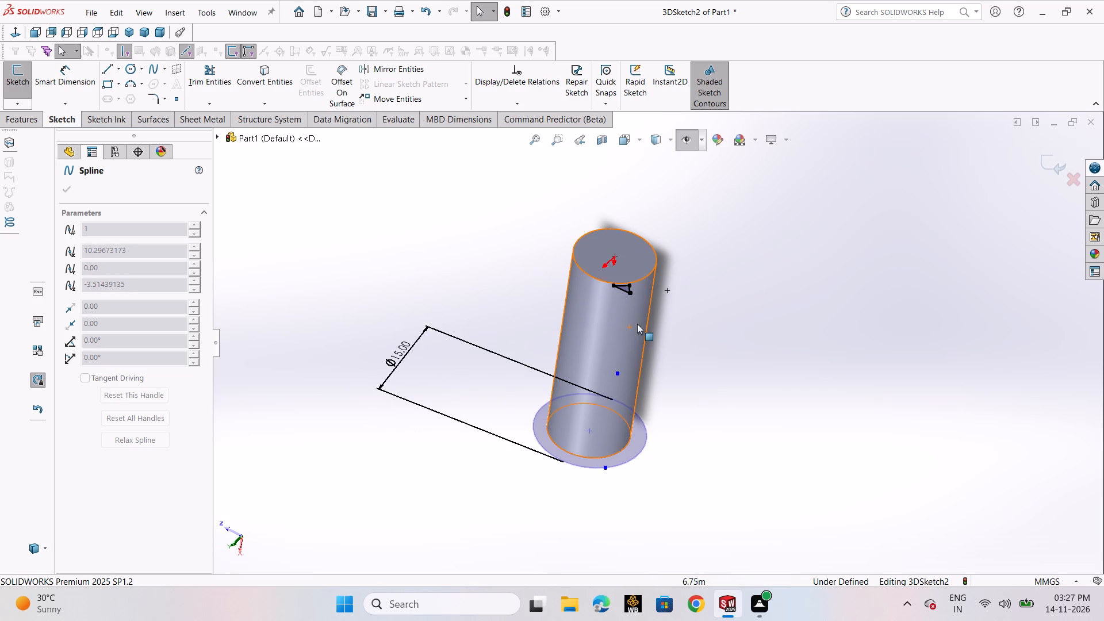
Sketch a freehand four-point spline in the empty space beside the cylinder.
{"action": "left_click", "coordinate": [154, 69]}
{"action": "left_click", "coordinate": [166, 83]}
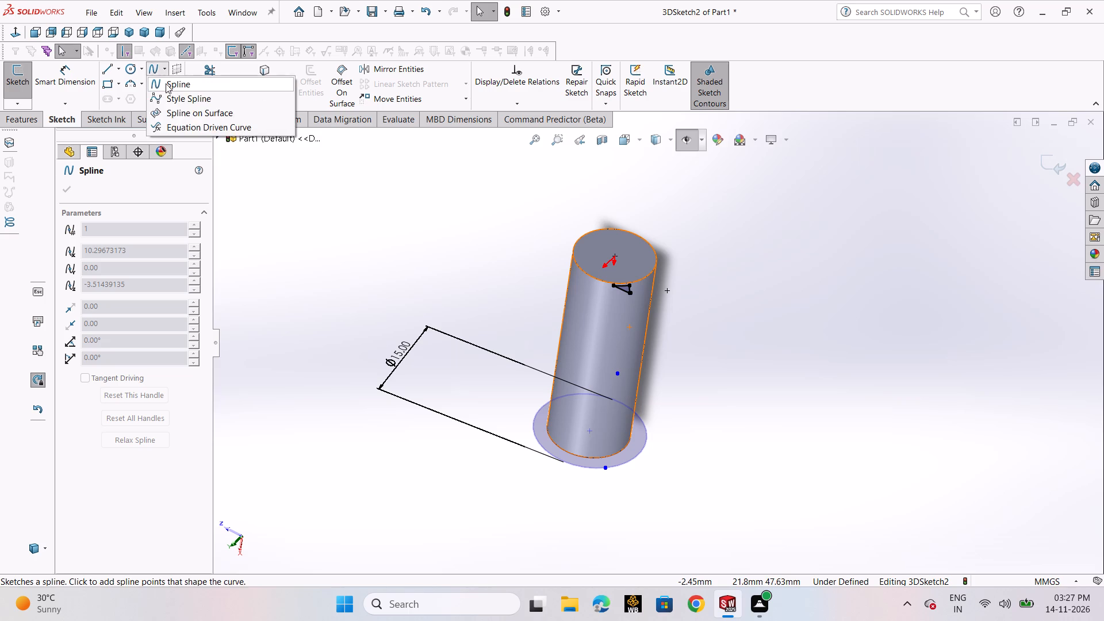
{"action": "left_click", "coordinate": [719, 300]}
{"action": "left_click", "coordinate": [735, 379]}
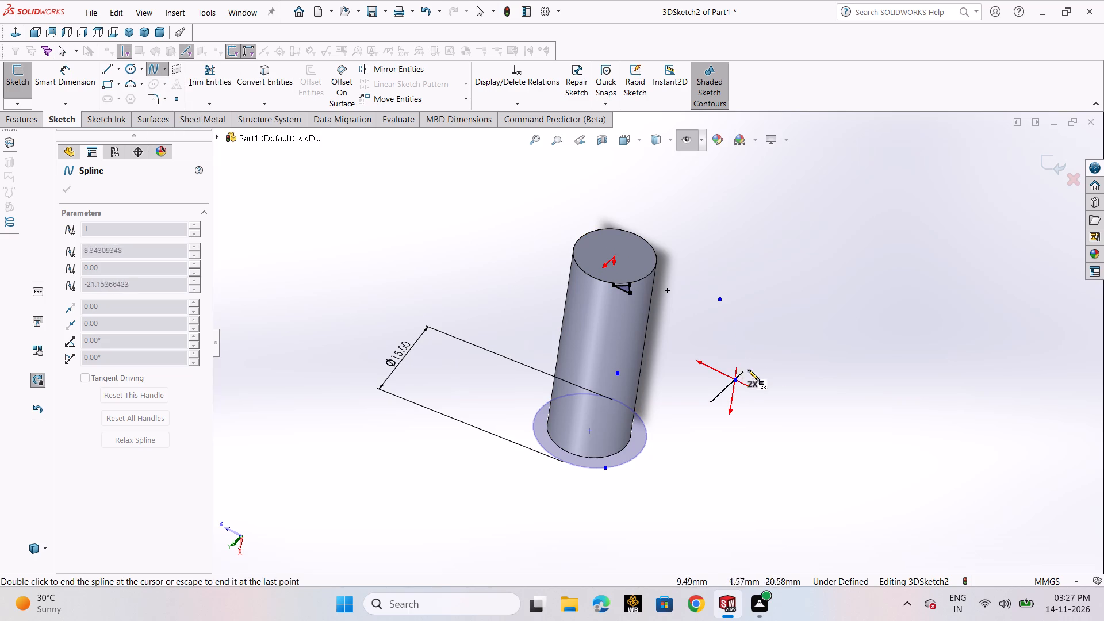
{"action": "left_click", "coordinate": [779, 335]}
{"action": "left_click", "coordinate": [803, 286]}
{"action": "key", "text": "Escape"}
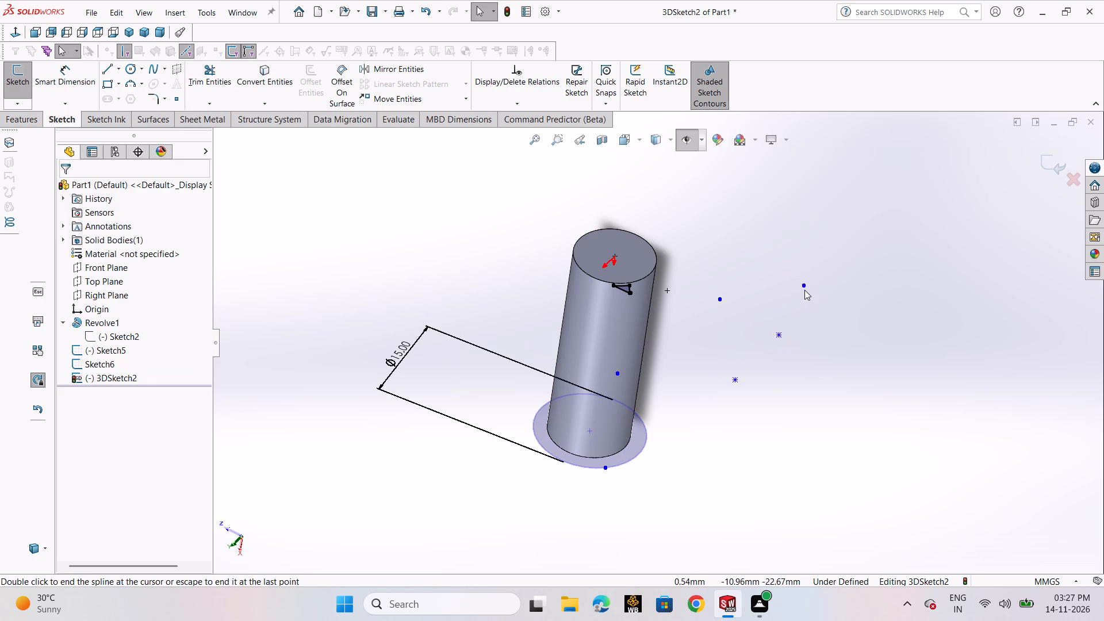
{"action": "key", "text": "Escape"}
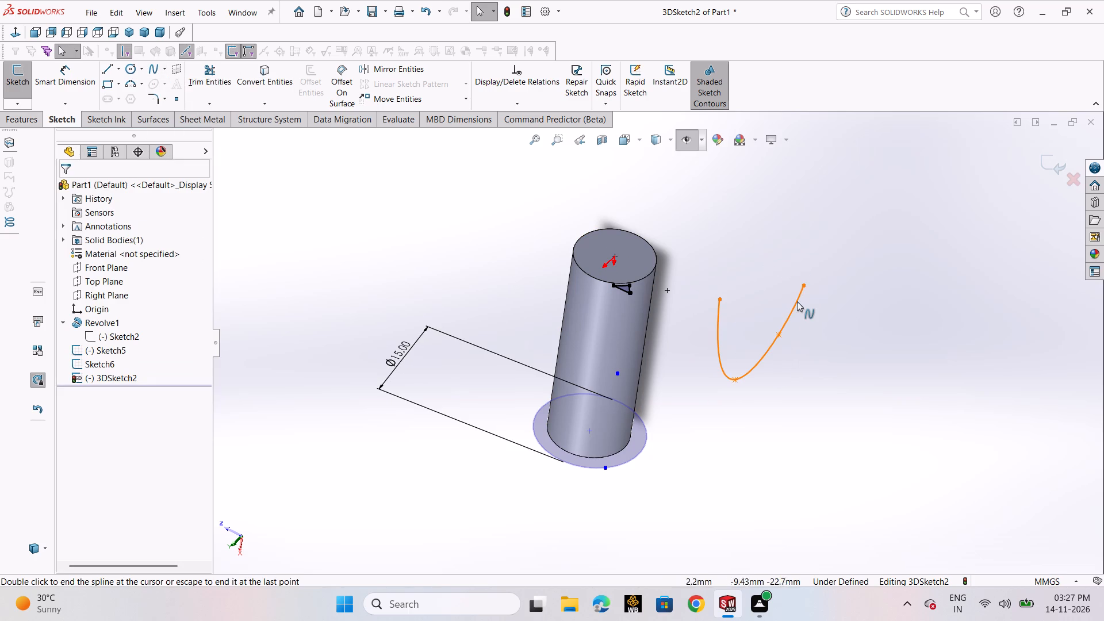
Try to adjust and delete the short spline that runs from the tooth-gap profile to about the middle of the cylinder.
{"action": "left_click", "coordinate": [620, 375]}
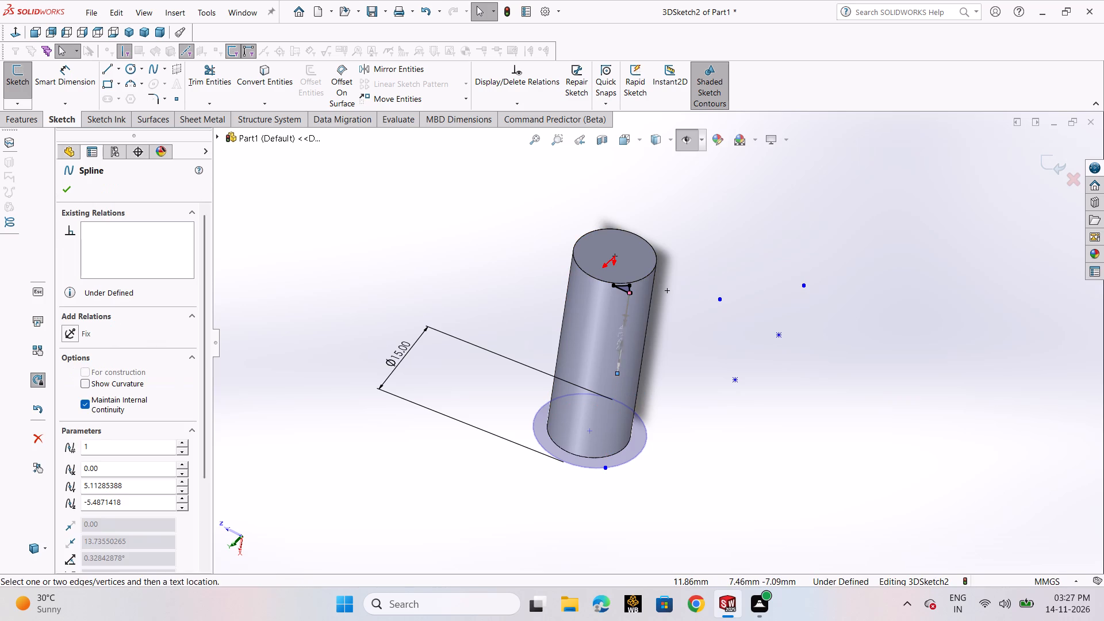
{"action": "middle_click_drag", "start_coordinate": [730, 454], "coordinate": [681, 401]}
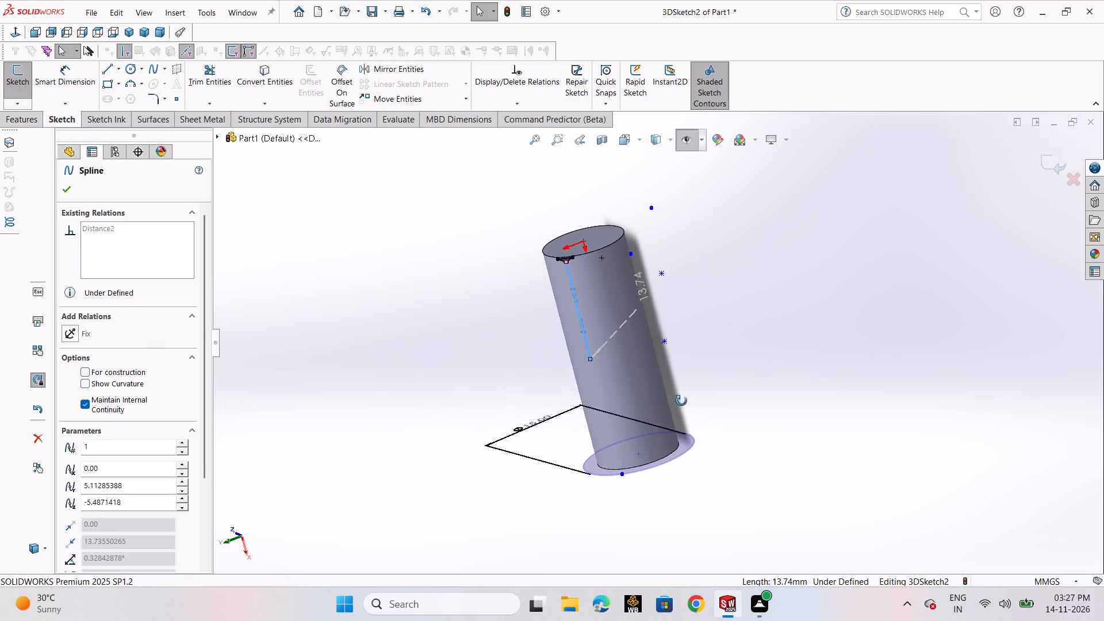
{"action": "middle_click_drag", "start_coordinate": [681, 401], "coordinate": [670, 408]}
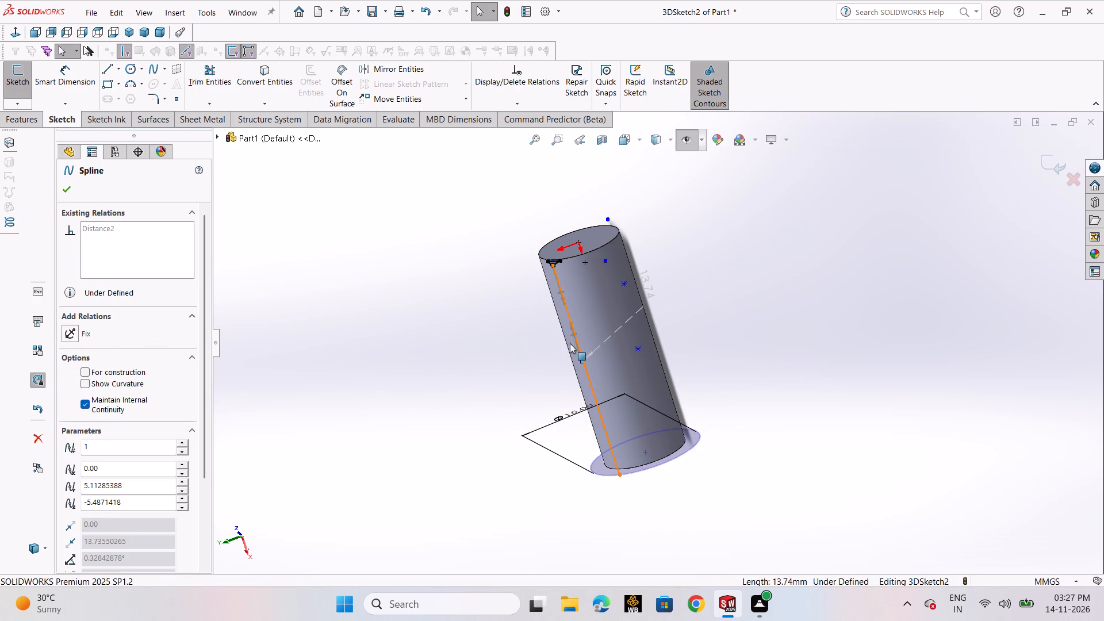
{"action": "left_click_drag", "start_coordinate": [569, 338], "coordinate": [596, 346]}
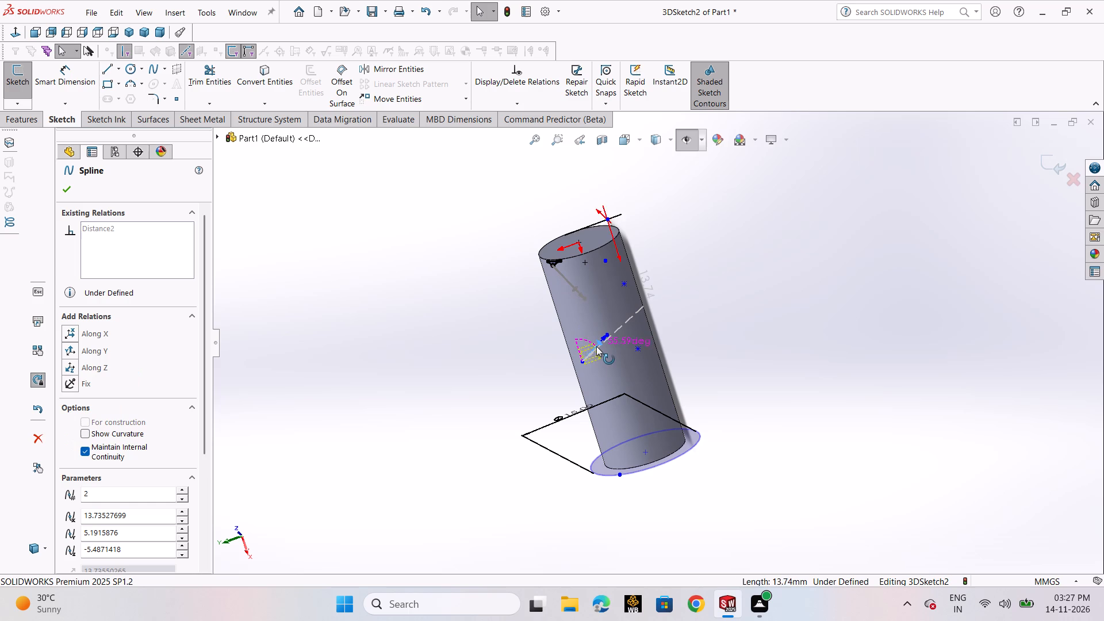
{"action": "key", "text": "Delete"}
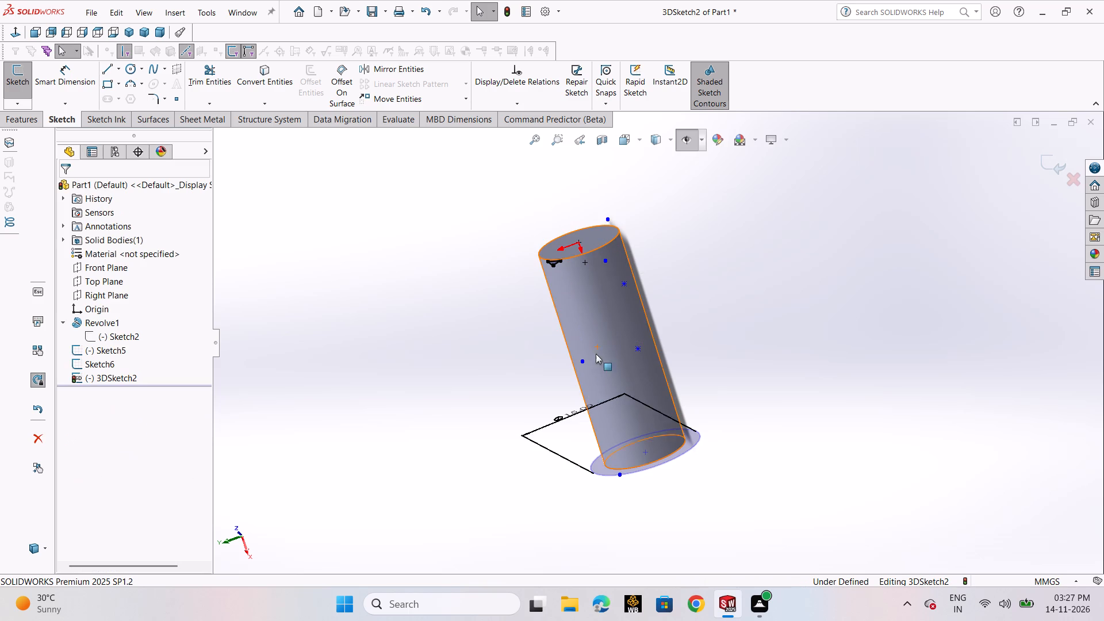
Undo the recent spline edits, the spline path and the guide circle until the 3D sketch is empty again.
{"action": "key", "text": "ctrl+z"}
{"action": "key", "text": "ctrl+z"}
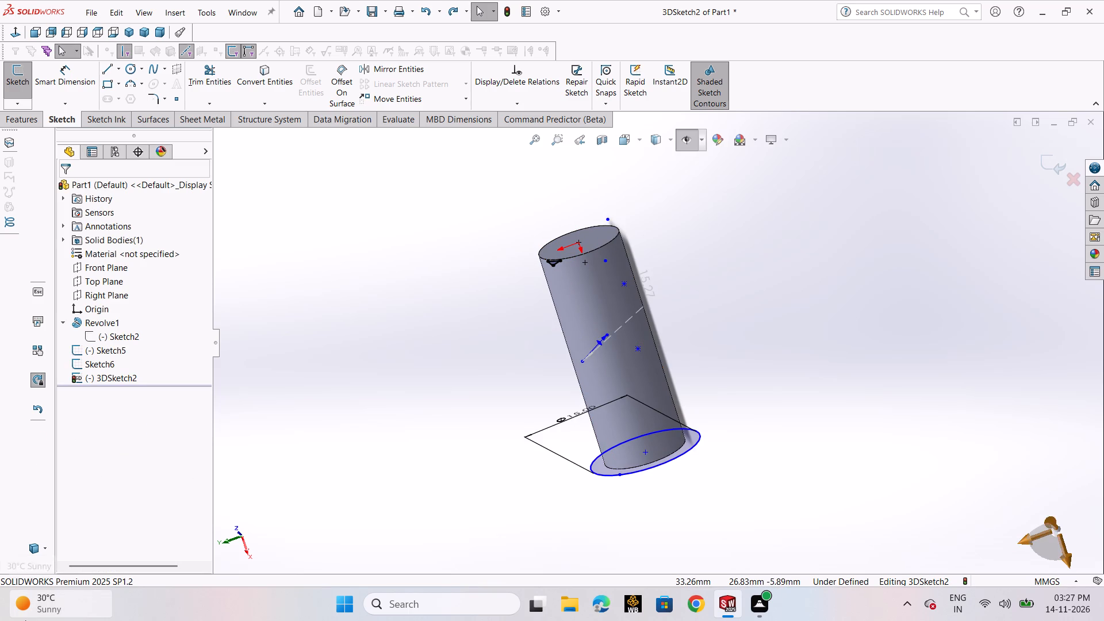
{"action": "key", "text": "ctrl+z"}
{"action": "key", "text": "ctrl+z"}
{"action": "key", "text": "ctrl+z"}
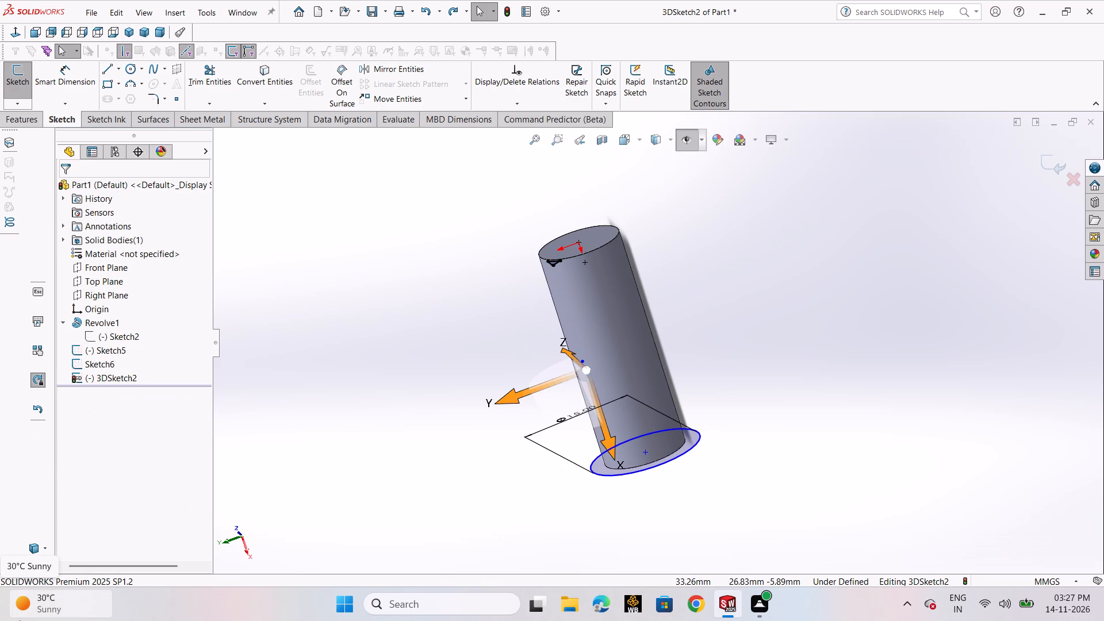
{"action": "left_click", "coordinate": [878, 256]}
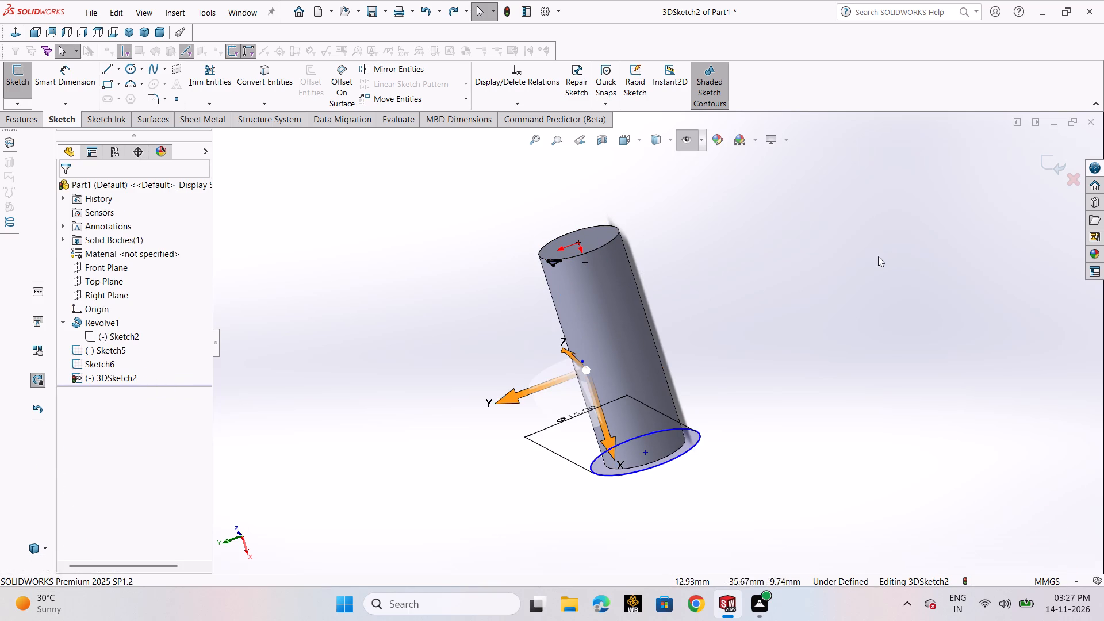
{"action": "key", "text": "ctrl+z"}
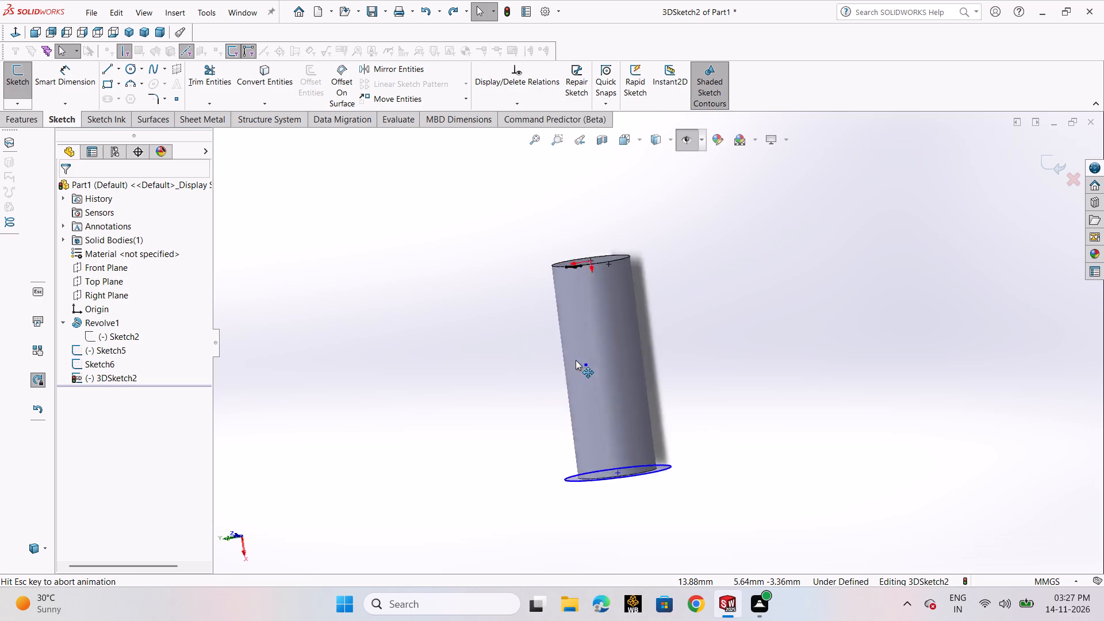
{"action": "key", "text": "ctrl+z"}
{"action": "key", "text": "ctrl+z"}
{"action": "key", "text": "ctrl+z"}
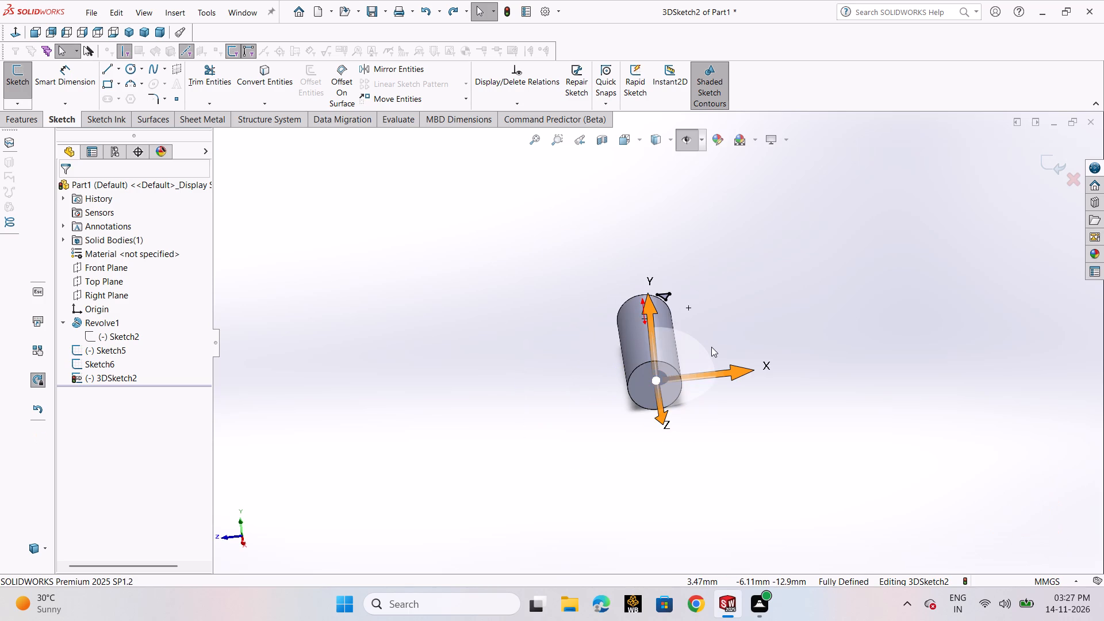
Sketch a circle with a 7.5 mm radius centred on the cylinder's end face, opposite the tooth-gap profile.
{"action": "left_click", "coordinate": [716, 333]}
{"action": "left_click", "coordinate": [639, 390]}
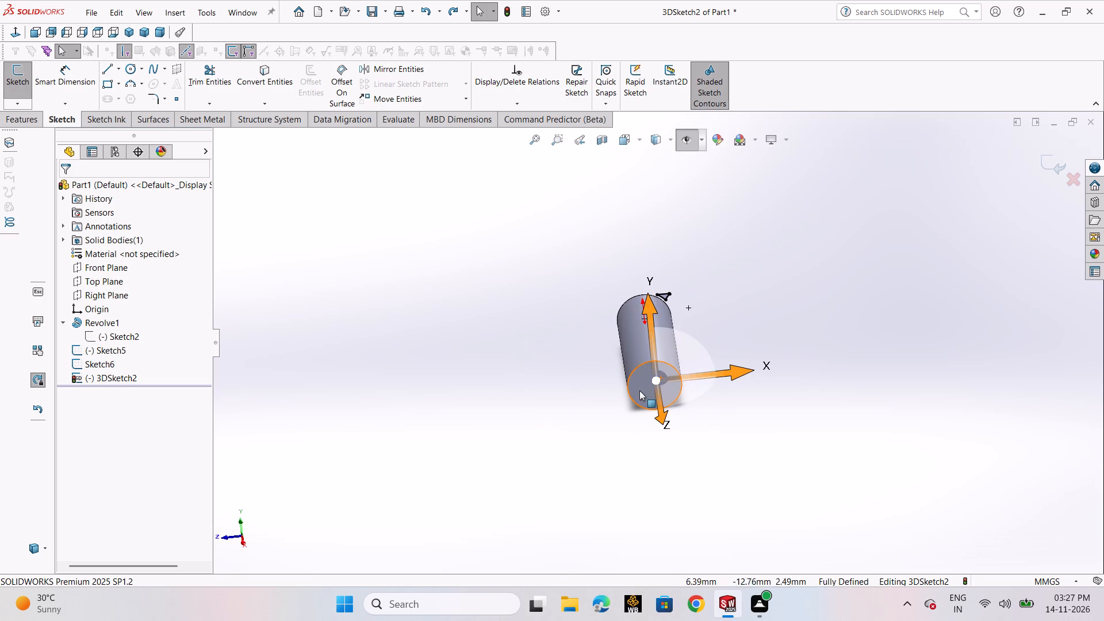
{"action": "left_click", "coordinate": [133, 70]}
{"action": "left_click", "coordinate": [138, 84]}
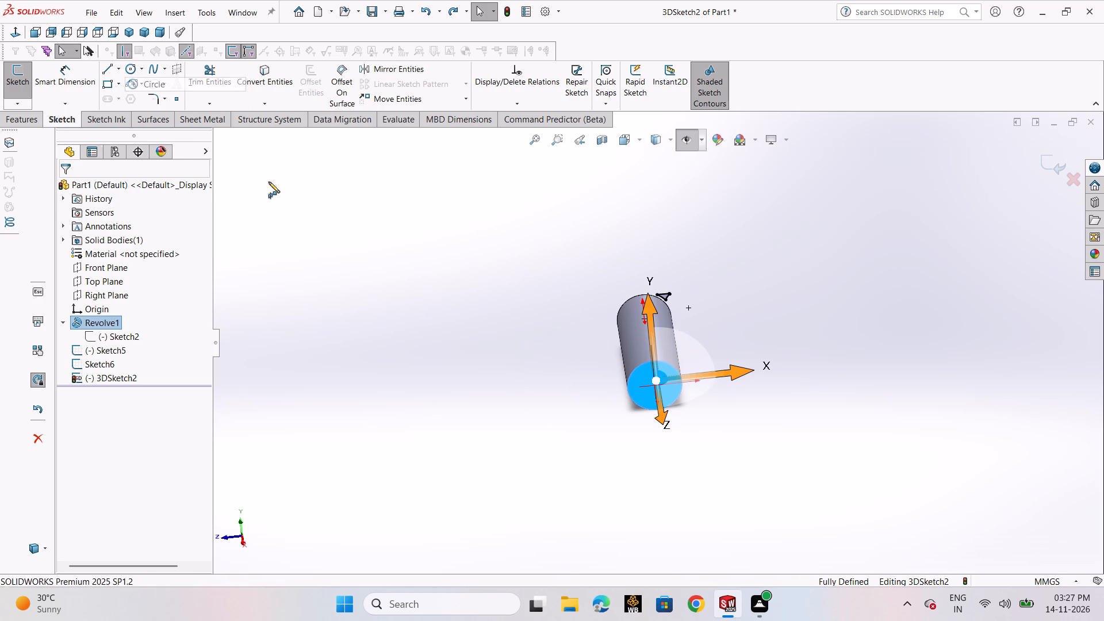
{"action": "left_click", "coordinate": [656, 388]}
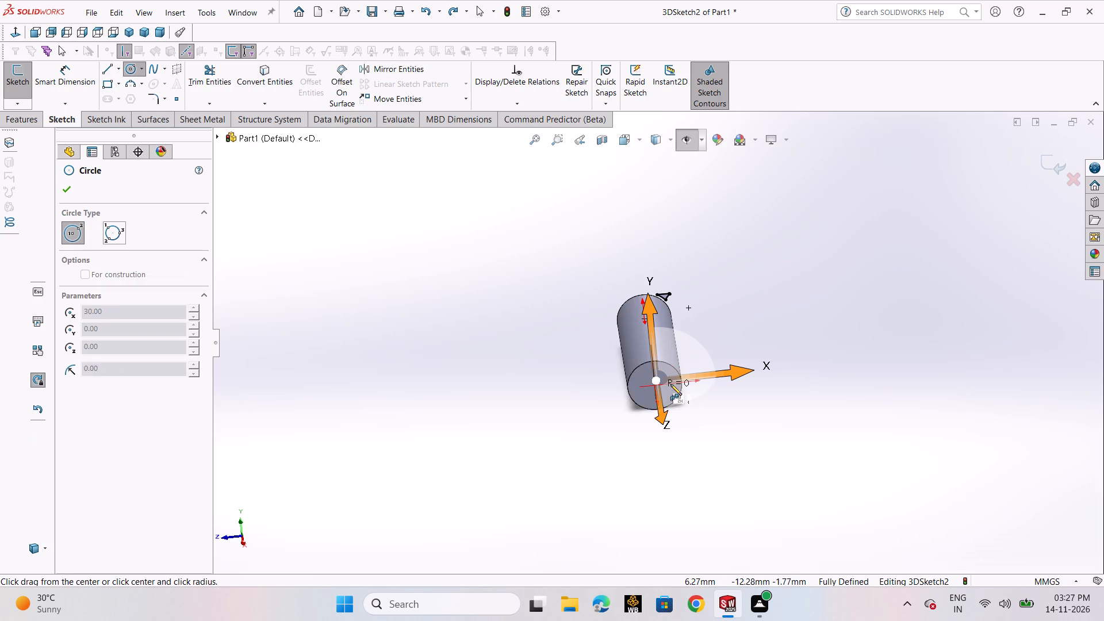
{"action": "middle_click_drag", "start_coordinate": [731, 398], "coordinate": [719, 387]}
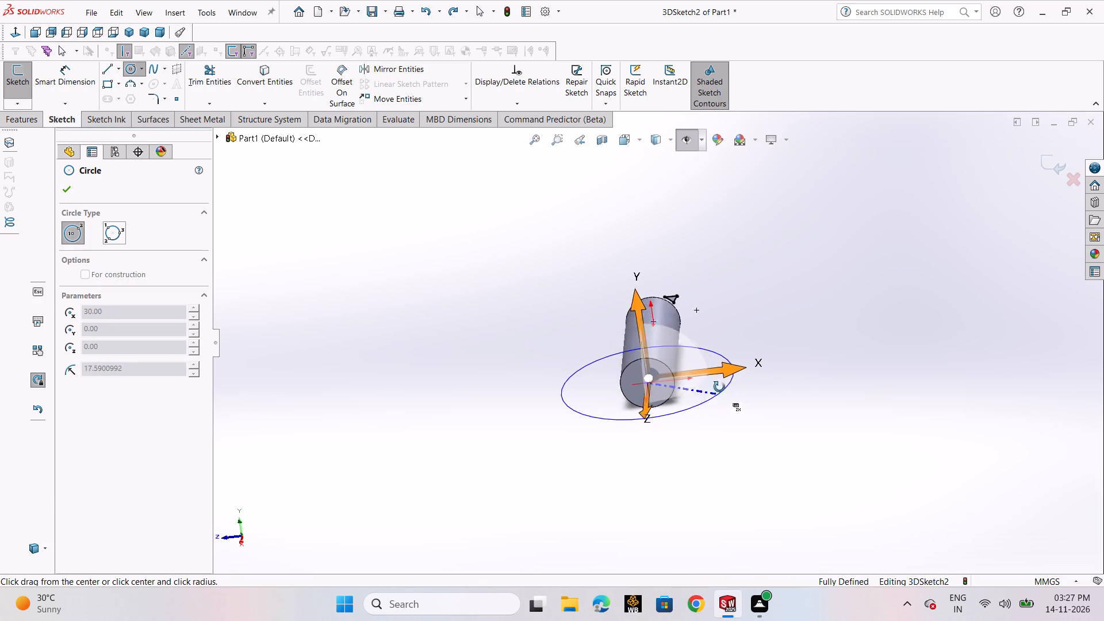
{"action": "middle_click_drag", "start_coordinate": [719, 387], "coordinate": [714, 302]}
{"action": "left_click", "coordinate": [718, 336]}
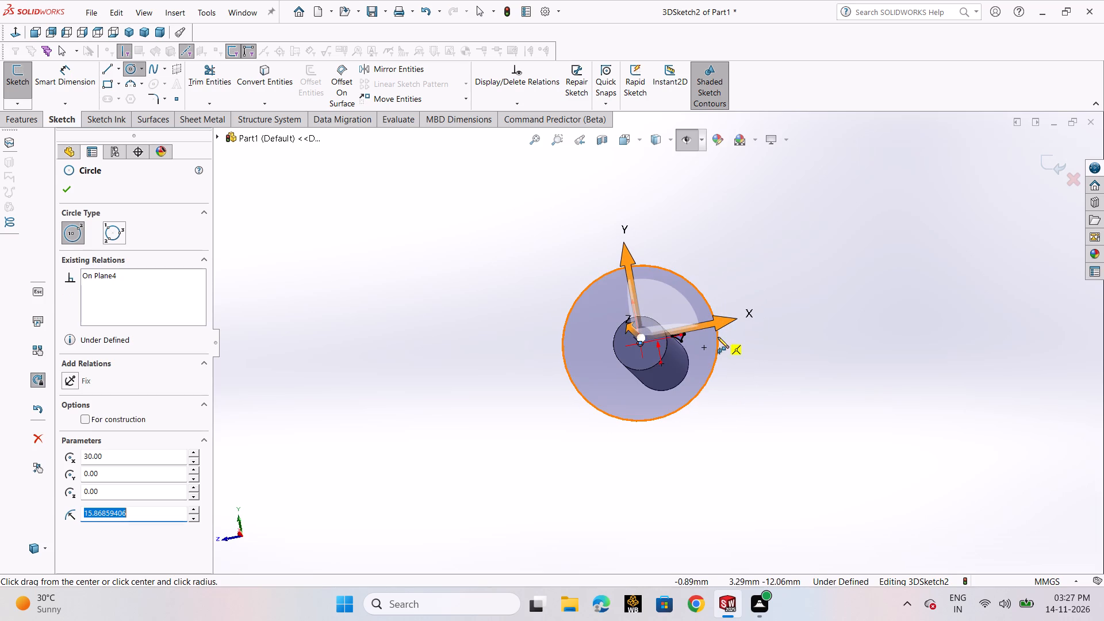
{"action": "type", "text": "15"}
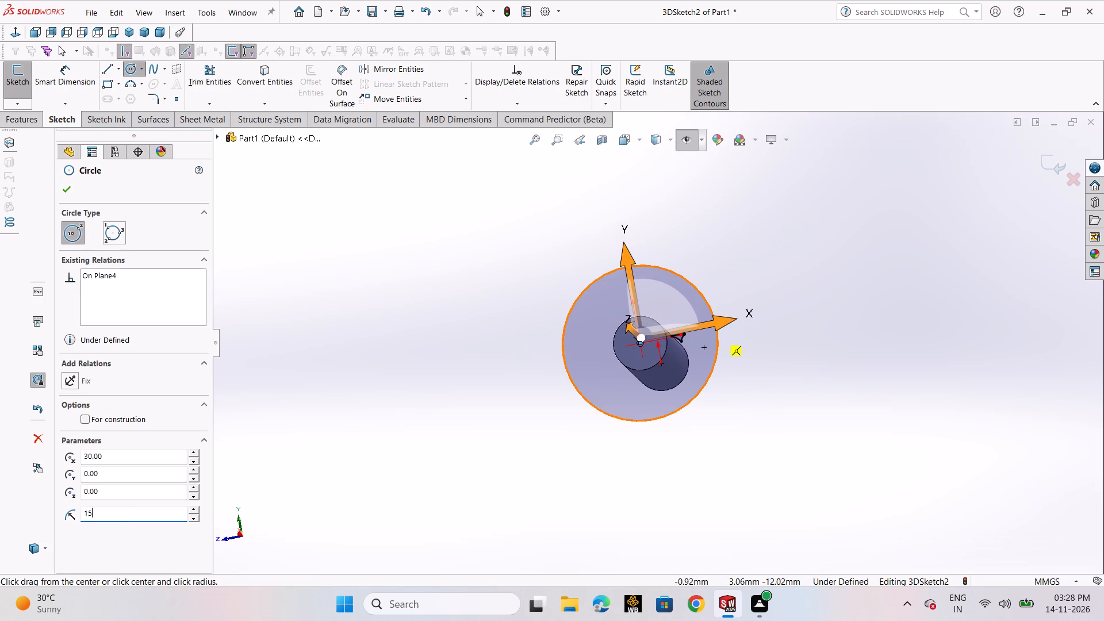
{"action": "key", "text": "BackSpace"}
{"action": "key", "text": "BackSpace"}
{"action": "type", "text": "7.5"}
{"action": "key", "text": "Return"}
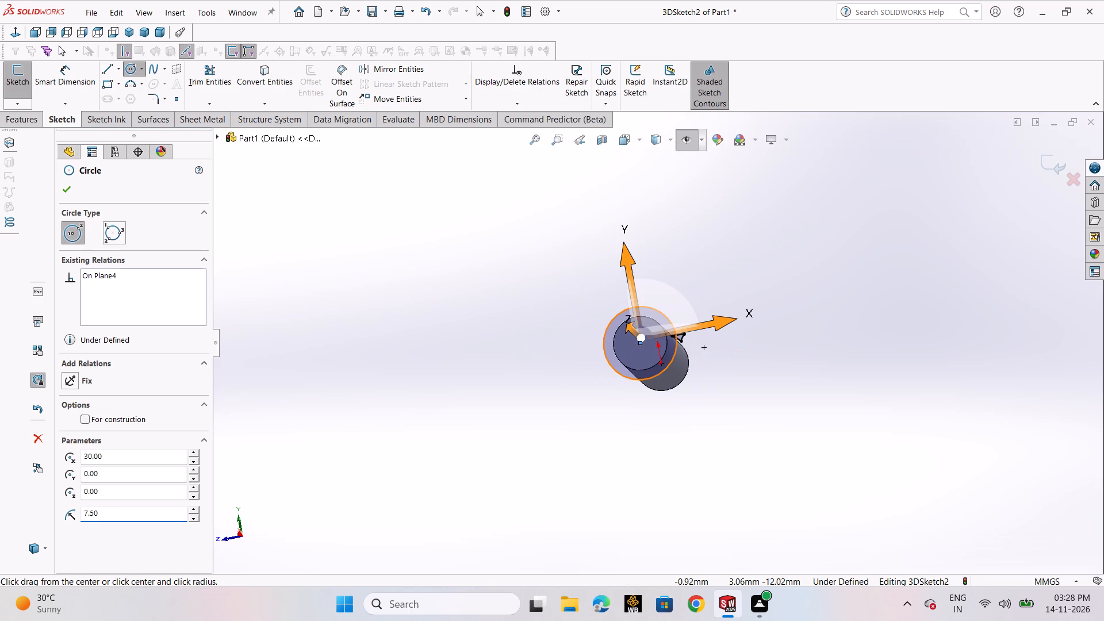
Dimension the new guide circle's diameter as 15 mm.
{"action": "left_click", "coordinate": [57, 75]}
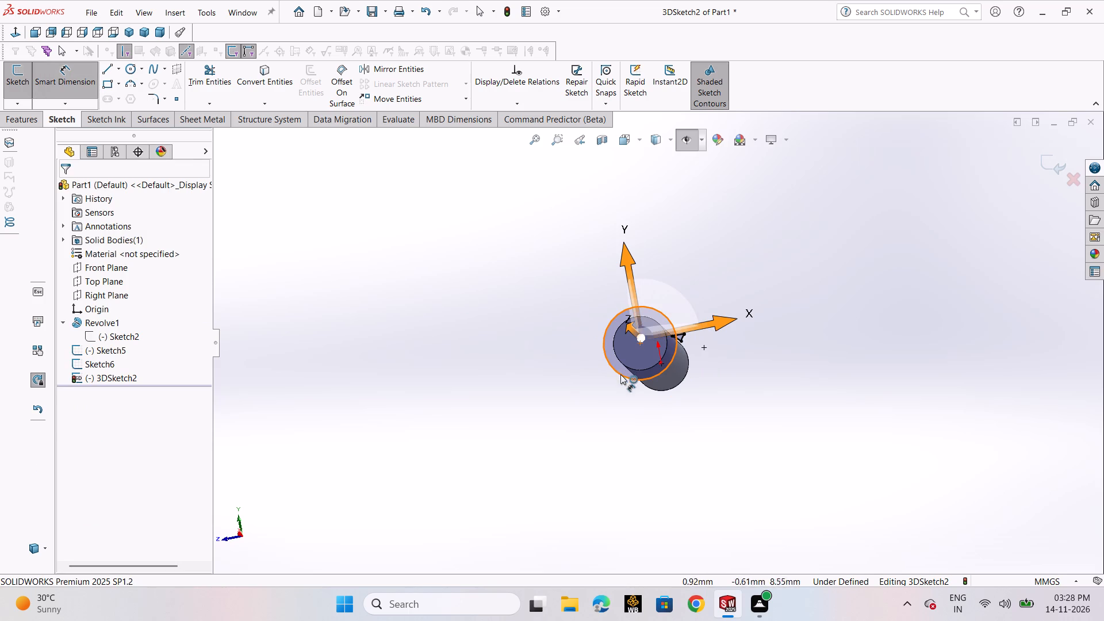
{"action": "left_click", "coordinate": [620, 374]}
{"action": "left_click", "coordinate": [519, 408]}
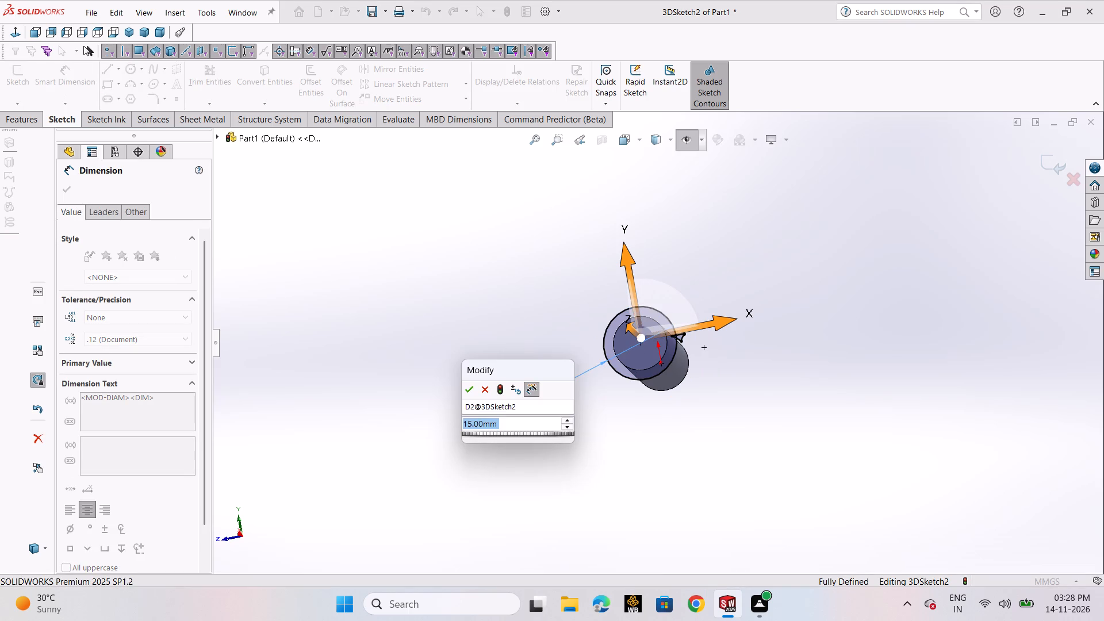
{"action": "key", "text": "Return"}
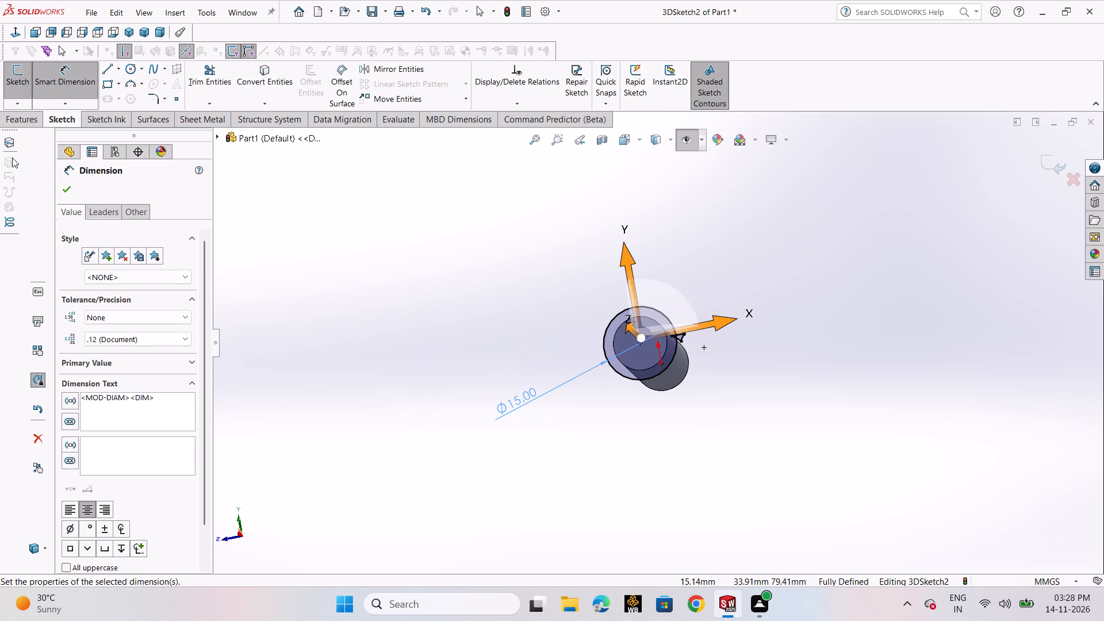
{"action": "left_click", "coordinate": [64, 189]}
{"action": "left_click", "coordinate": [488, 296]}
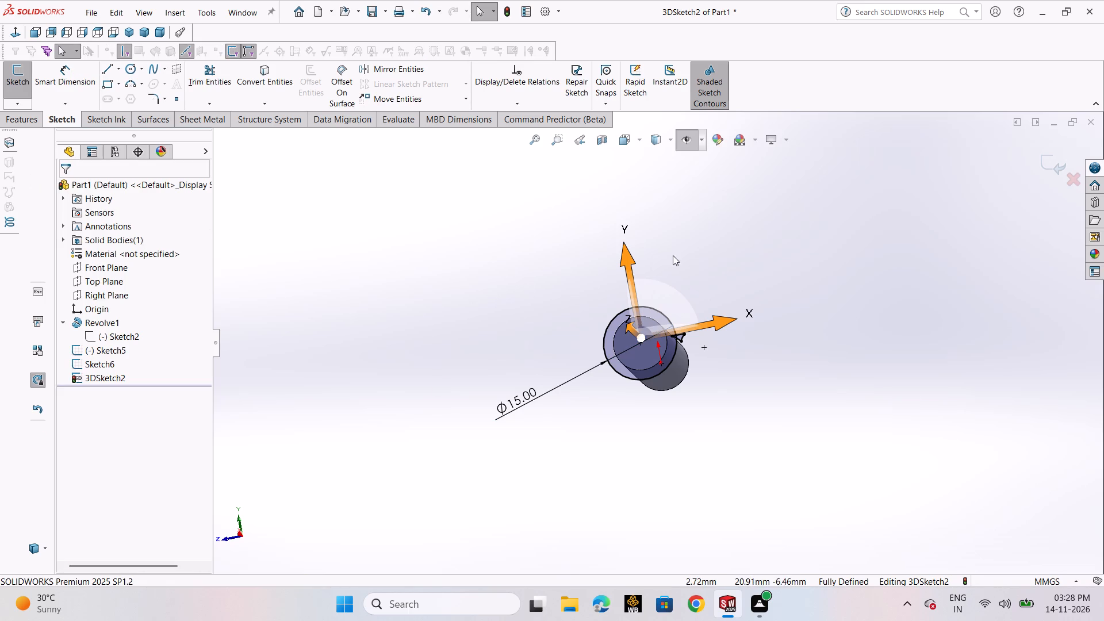
Start a three-point arc at the tooth-gap profile's edge and place its other end on the 15 mm guide circle.
{"action": "middle_click_drag", "start_coordinate": [673, 255], "coordinate": [565, 354]}
{"action": "scroll", "coordinate": [709, 322], "scroll_direction": "down", "scroll_amount": 3}
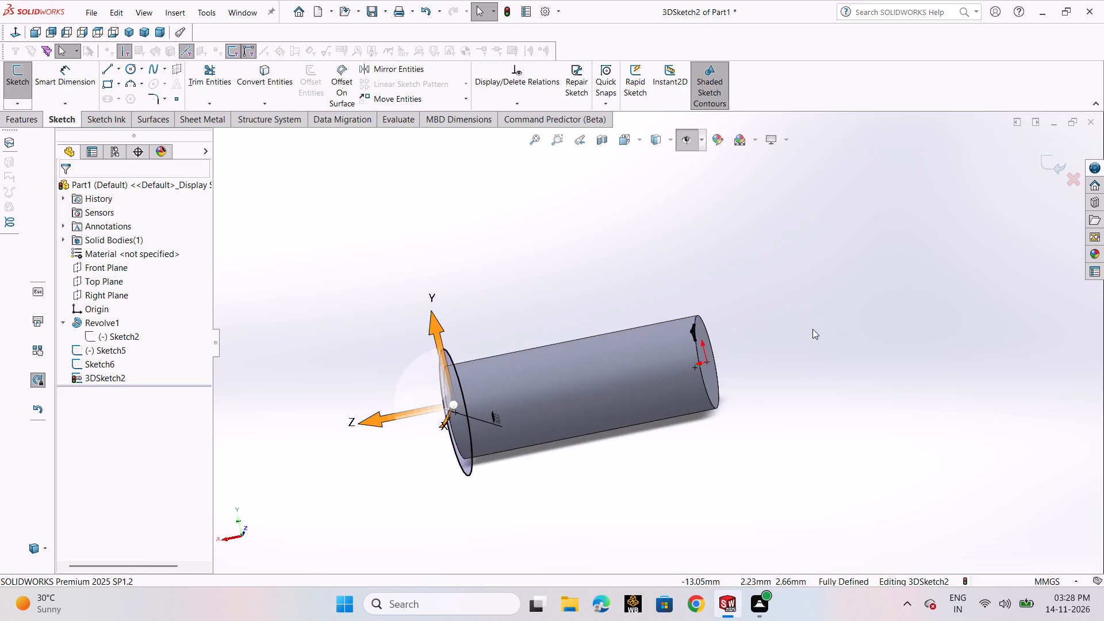
{"action": "middle_click_drag", "start_coordinate": [808, 339], "coordinate": [750, 250]}
{"action": "scroll", "coordinate": [648, 296], "scroll_direction": "down", "scroll_amount": 3}
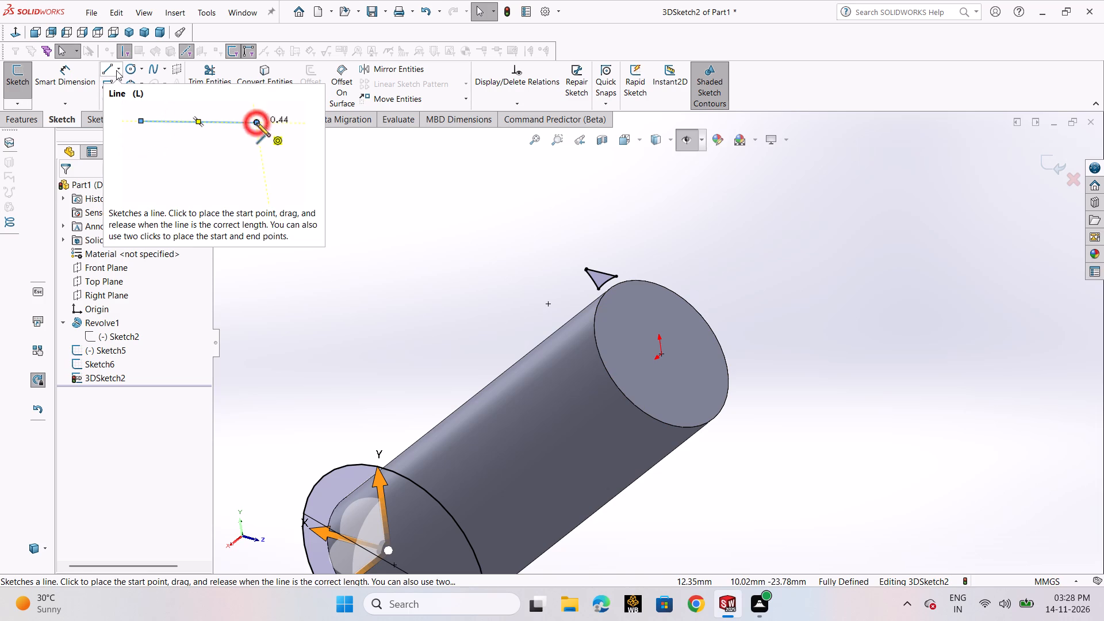
{"action": "left_click", "coordinate": [155, 73]}
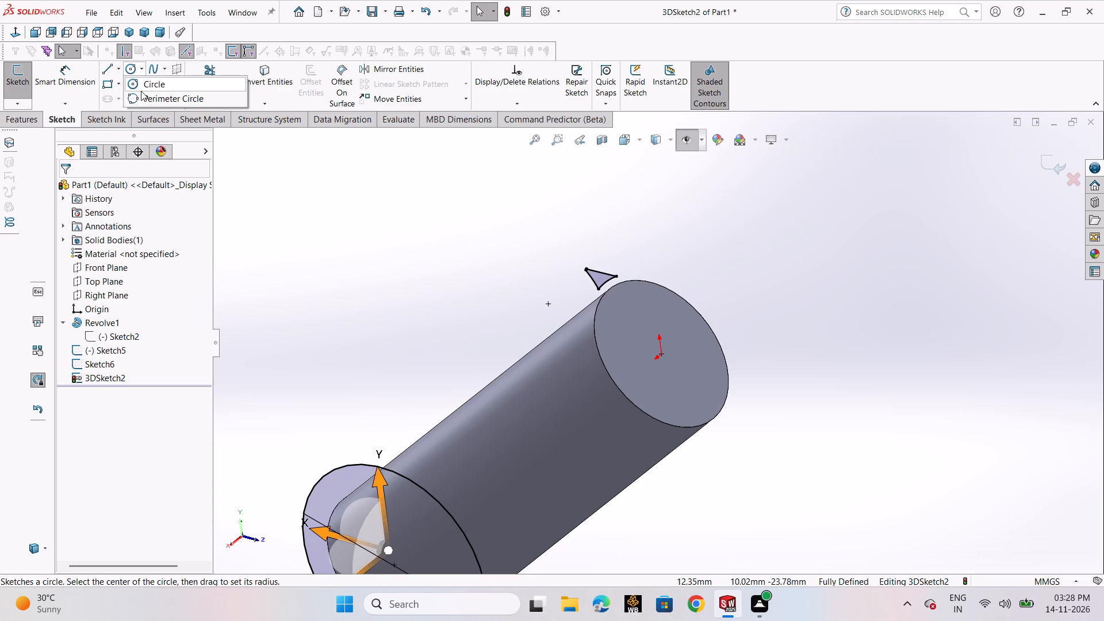
{"action": "left_click", "coordinate": [286, 216]}
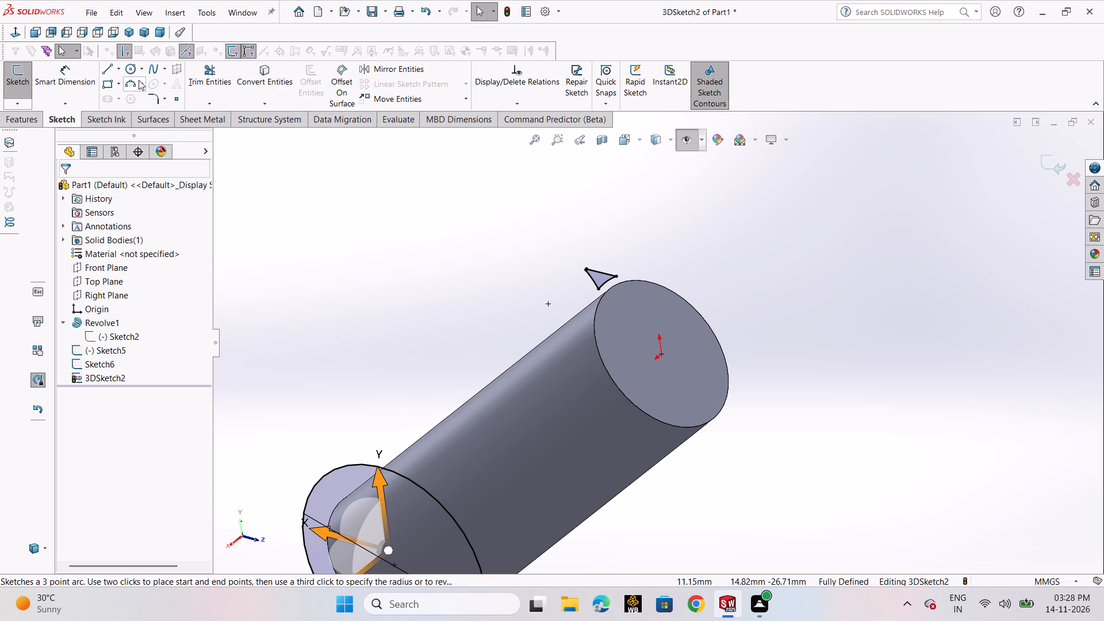
{"action": "left_click", "coordinate": [138, 85]}
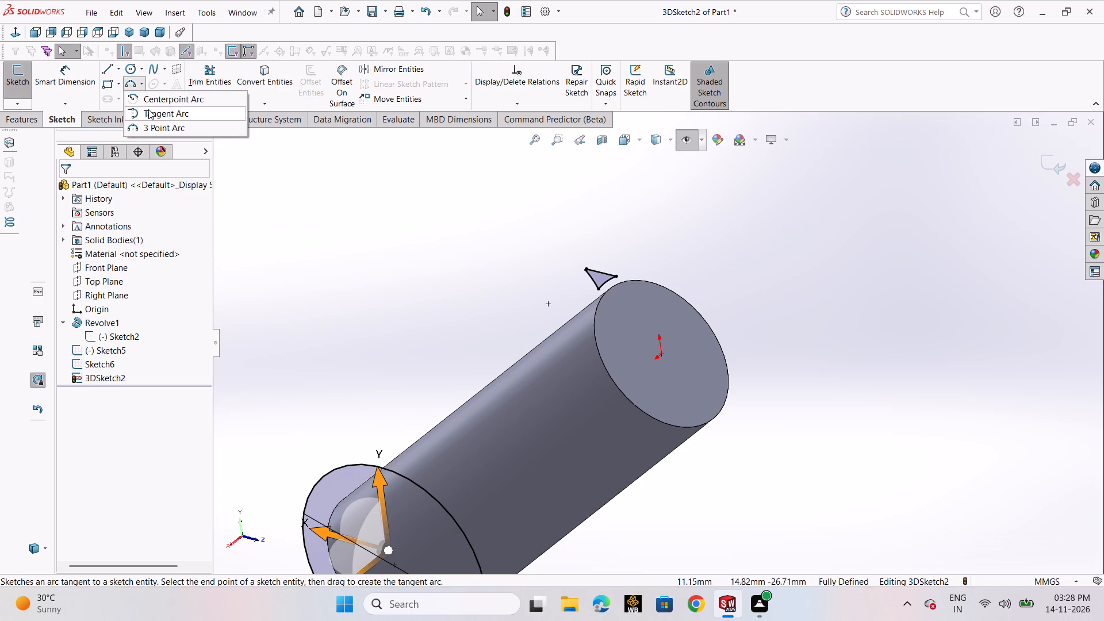
{"action": "left_click", "coordinate": [153, 123]}
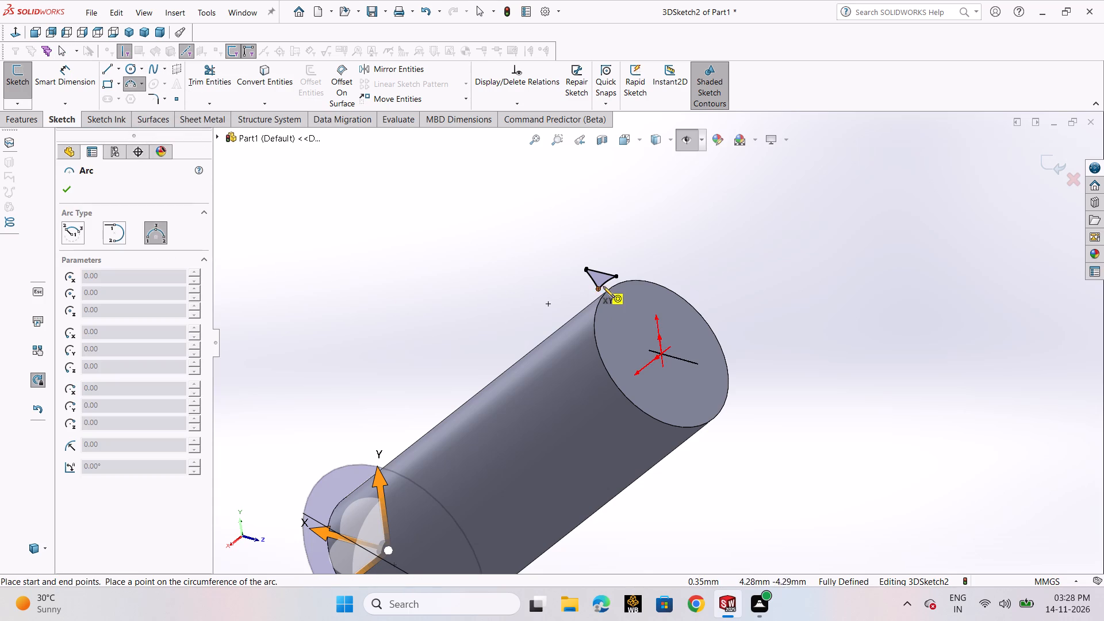
{"action": "left_click", "coordinate": [606, 283]}
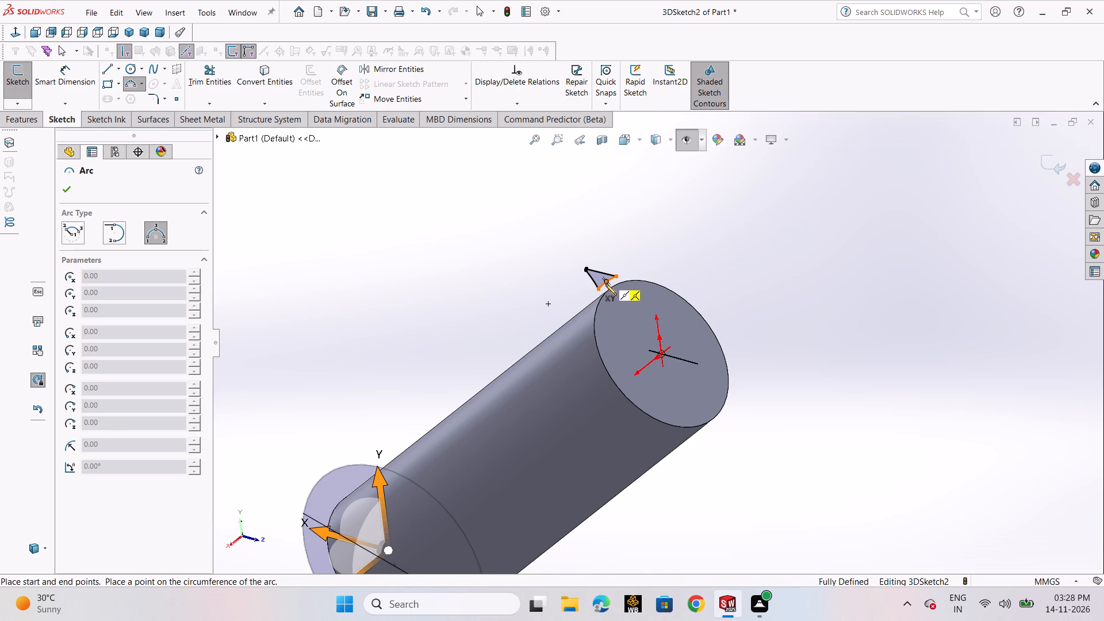
{"action": "middle_click_drag", "start_coordinate": [462, 387], "coordinate": [501, 458]}
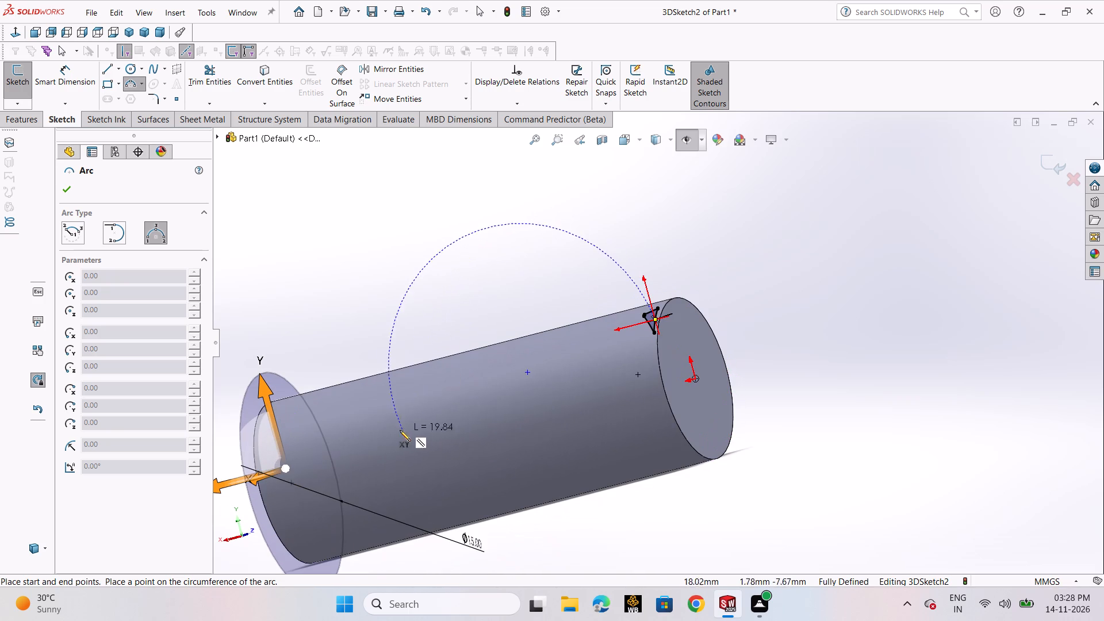
{"action": "middle_click_drag", "start_coordinate": [332, 335], "coordinate": [326, 441]}
{"action": "scroll", "coordinate": [319, 416], "scroll_direction": "up", "scroll_amount": 1}
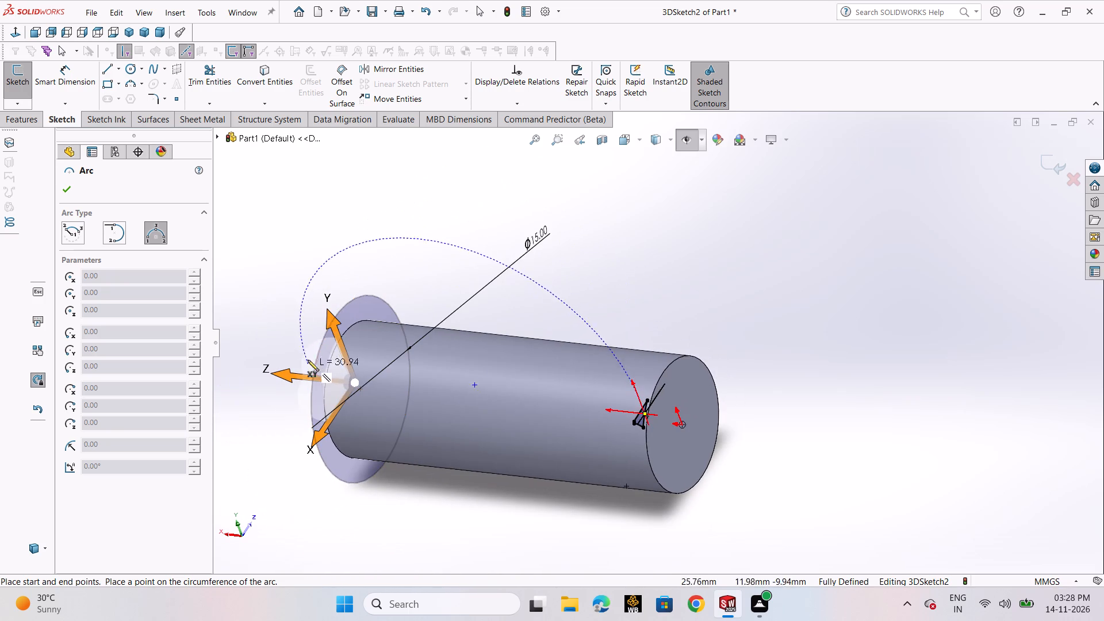
{"action": "left_click", "coordinate": [362, 297]}
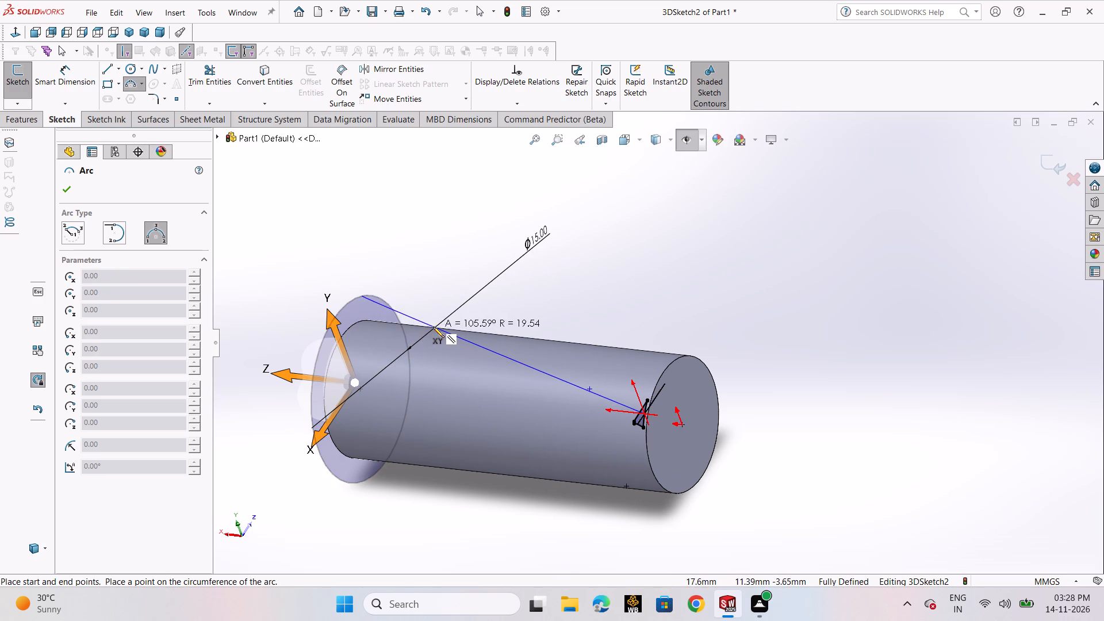
Complete the three-point arc as a shallow curve along the cylinder, with a radius of 50 mm.
{"action": "middle_click_drag", "start_coordinate": [435, 324], "coordinate": [384, 498]}
{"action": "scroll", "coordinate": [432, 332], "scroll_direction": "down", "scroll_amount": 1}
{"action": "scroll", "coordinate": [384, 496], "scroll_direction": "down", "scroll_amount": 1}
{"action": "scroll", "coordinate": [384, 494], "scroll_direction": "up", "scroll_amount": 1}
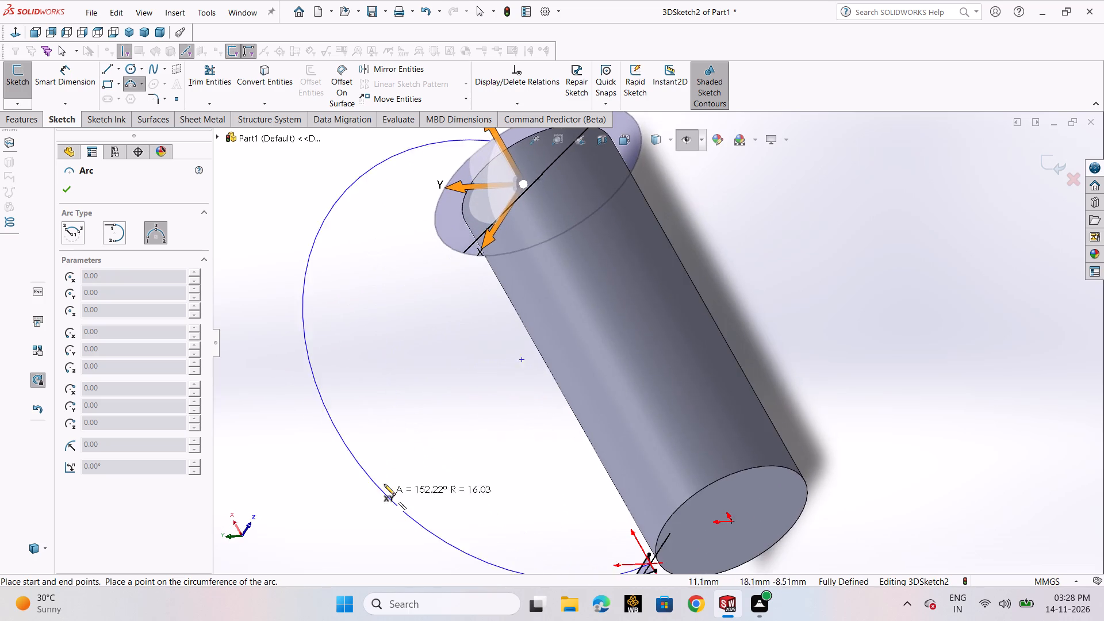
{"action": "scroll", "coordinate": [392, 432], "scroll_direction": "up", "scroll_amount": 3}
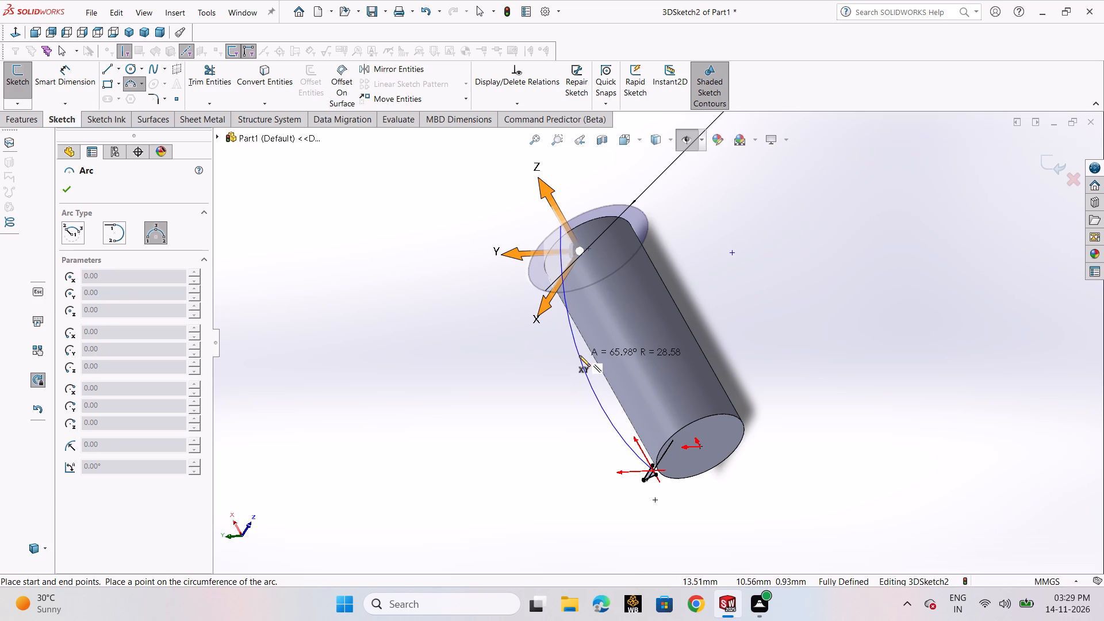
{"action": "middle_click_drag", "start_coordinate": [579, 352], "coordinate": [576, 325]}
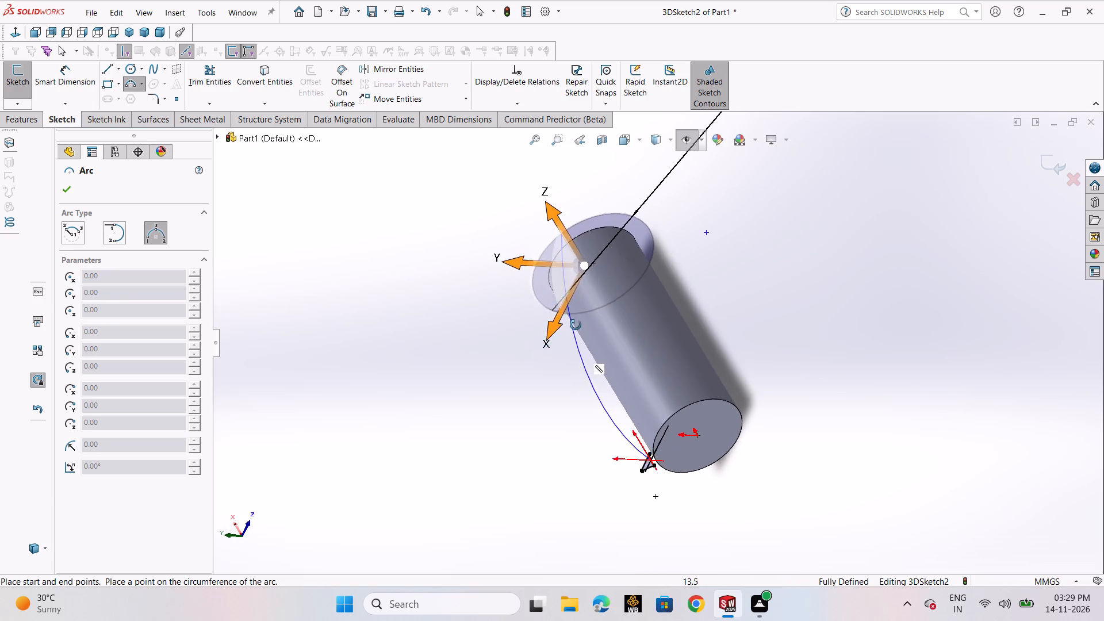
{"action": "middle_click_drag", "start_coordinate": [576, 325], "coordinate": [581, 313]}
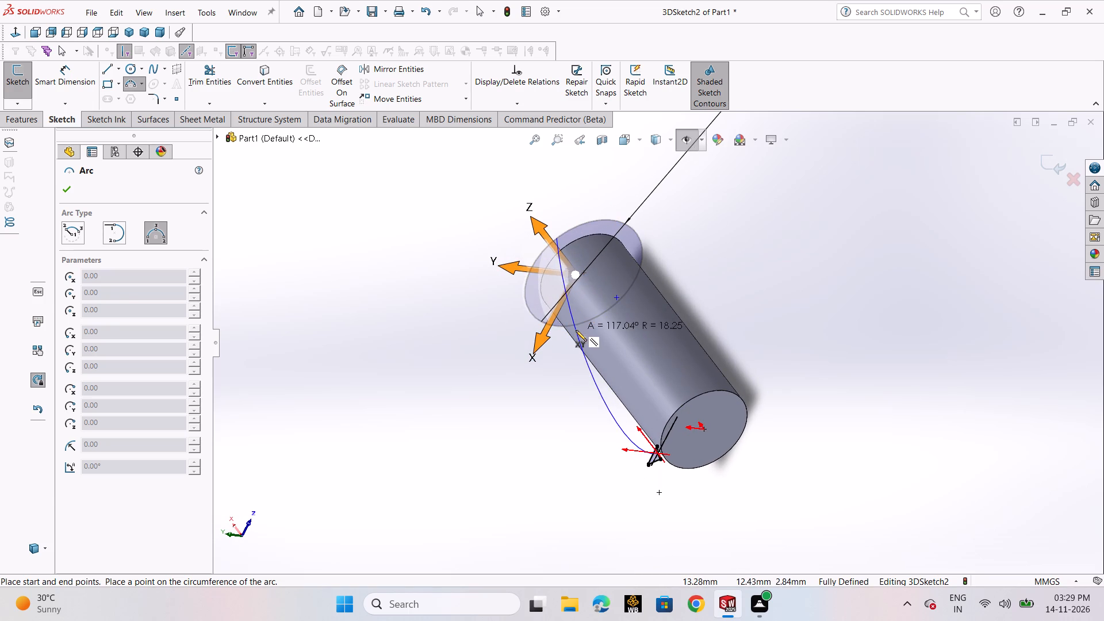
{"action": "middle_click_drag", "start_coordinate": [573, 332], "coordinate": [574, 327]}
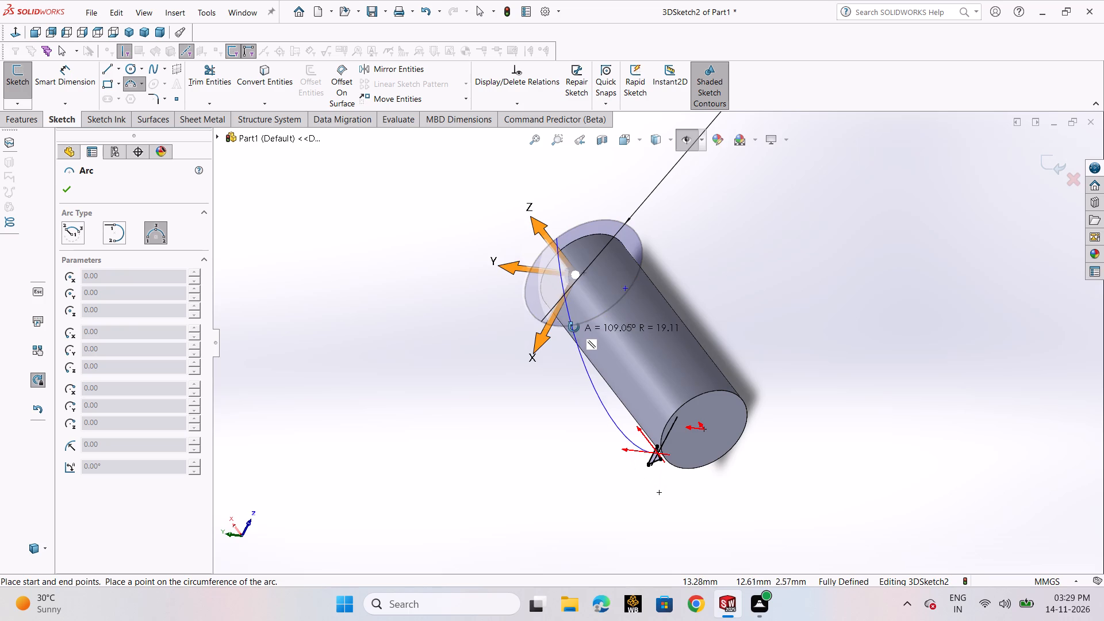
{"action": "middle_click_drag", "start_coordinate": [574, 327], "coordinate": [561, 183]}
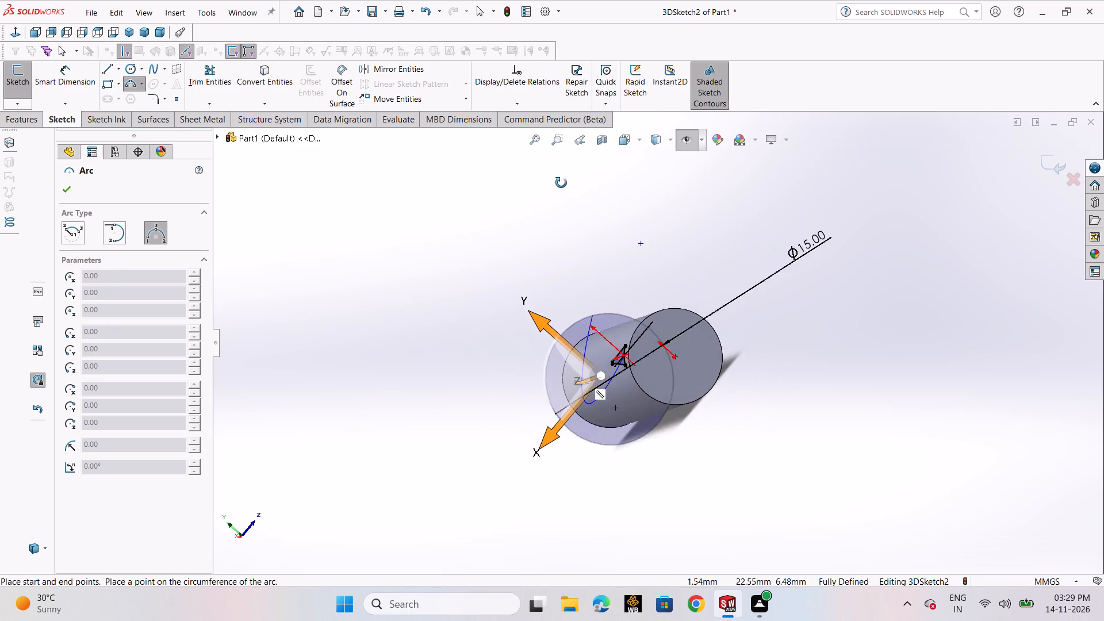
{"action": "middle_click_drag", "start_coordinate": [561, 183], "coordinate": [560, 177]}
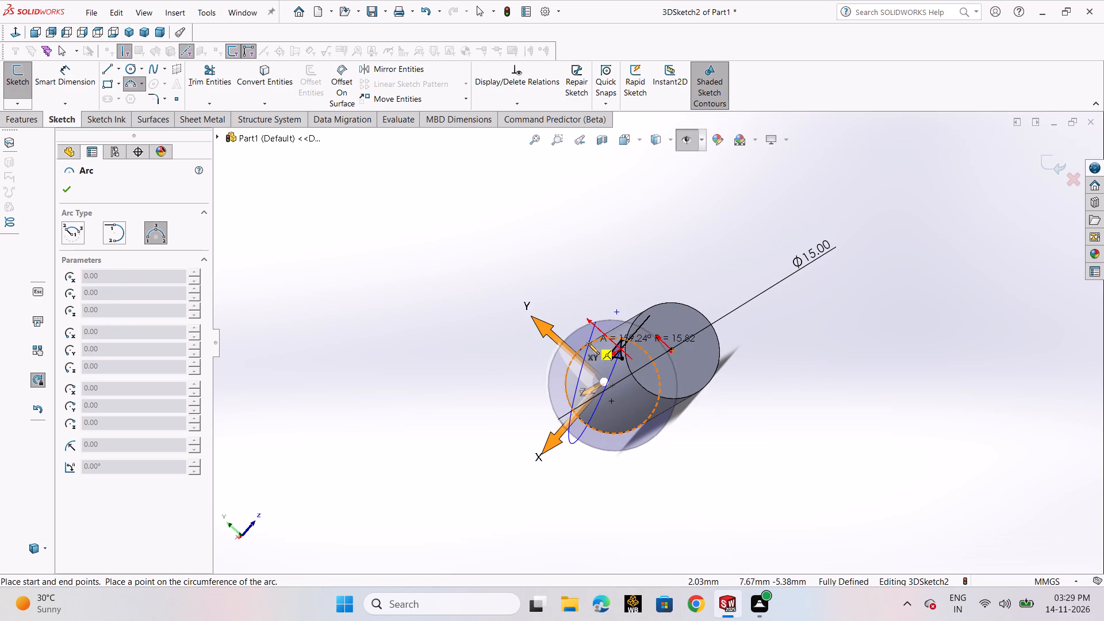
{"action": "middle_click_drag", "start_coordinate": [588, 351], "coordinate": [601, 400]}
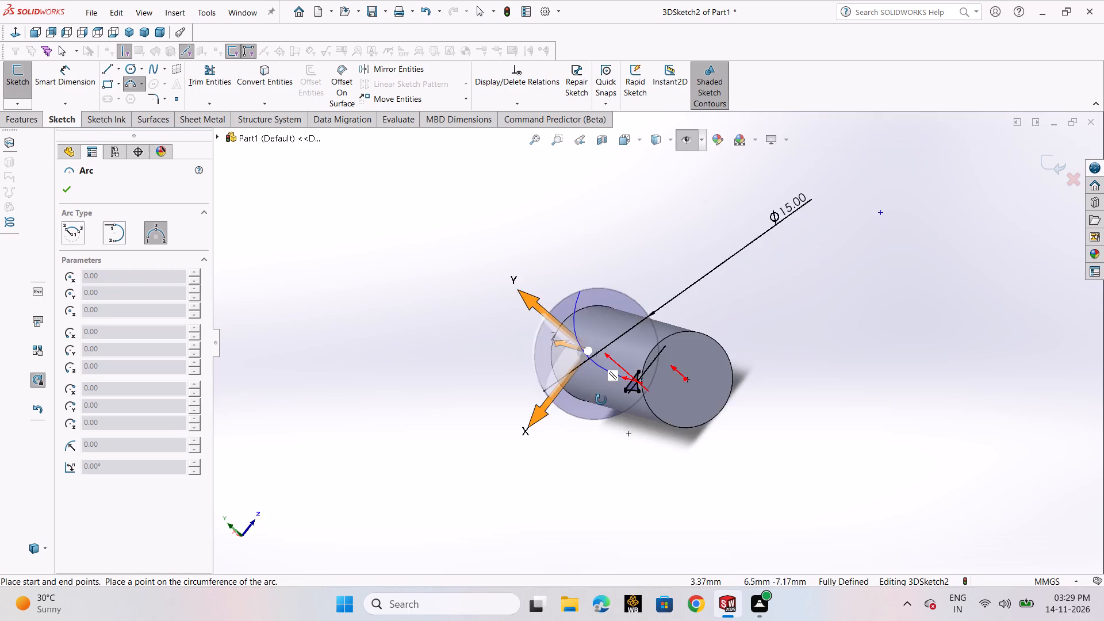
{"action": "middle_click_drag", "start_coordinate": [601, 400], "coordinate": [629, 492]}
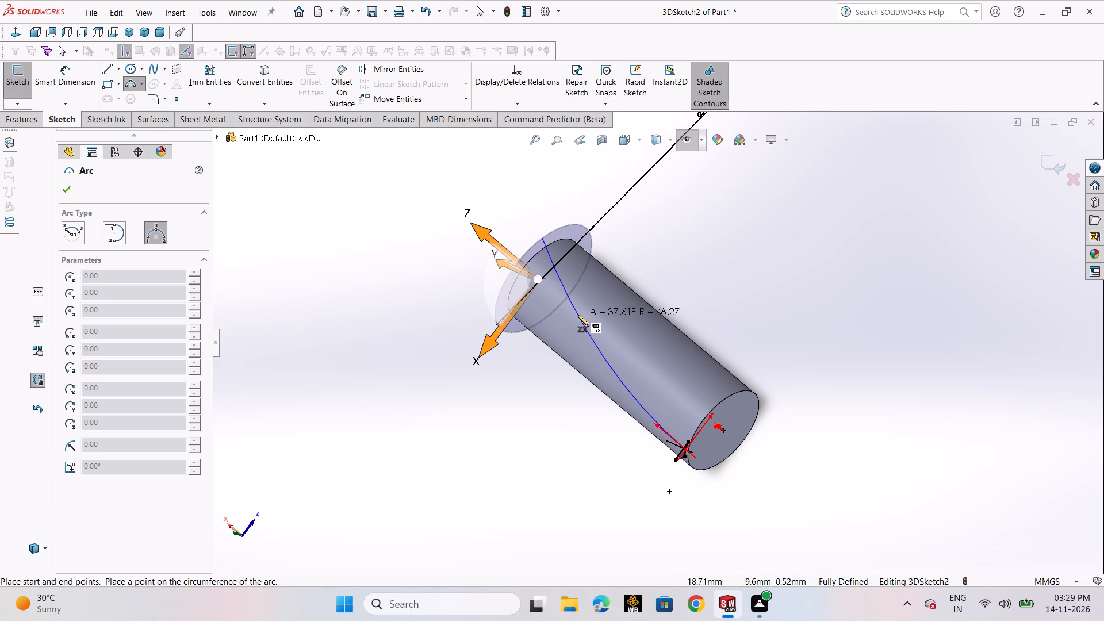
{"action": "left_click", "coordinate": [578, 311]}
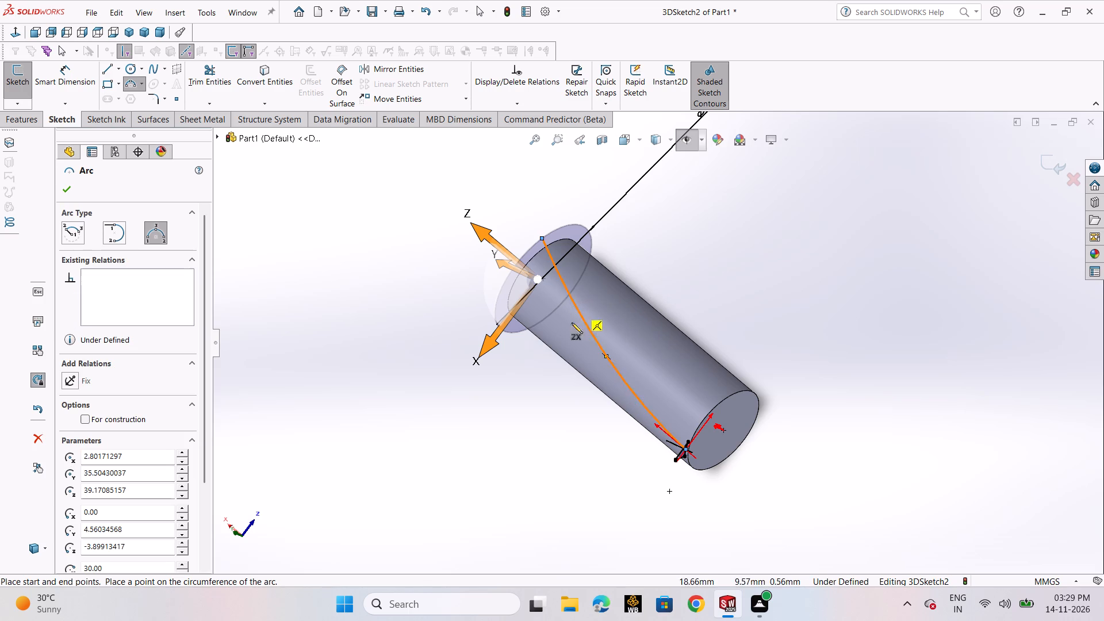
{"action": "type", "text": "50"}
{"action": "key", "text": "Return"}
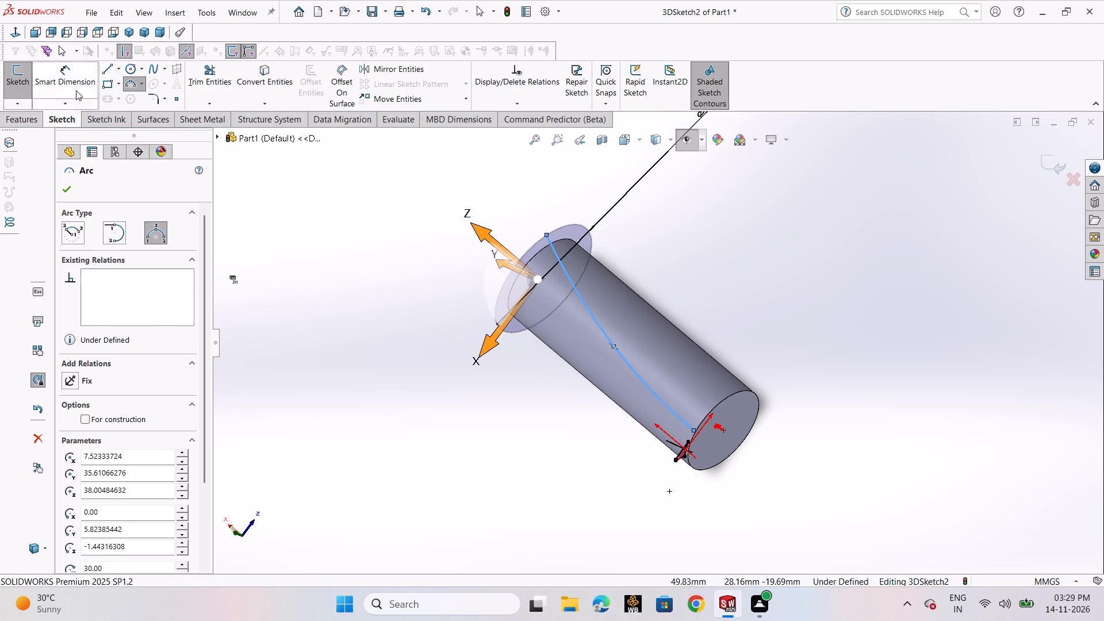
Add a 50 mm radius dimension to the path arc.
{"action": "left_click", "coordinate": [70, 88]}
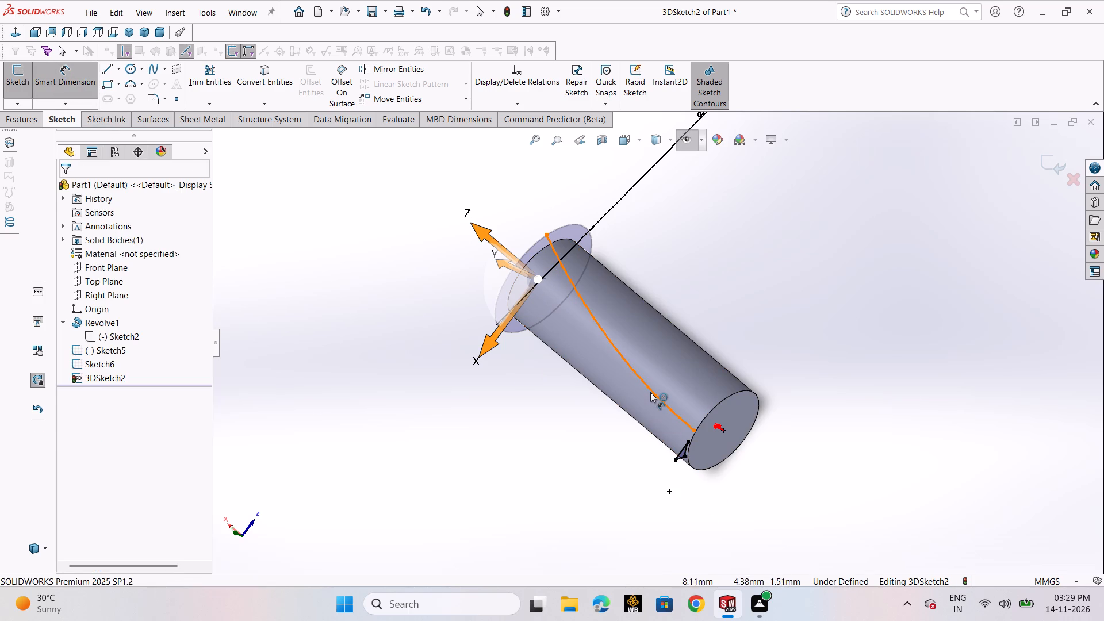
{"action": "left_click", "coordinate": [650, 392]}
{"action": "left_click", "coordinate": [696, 319]}
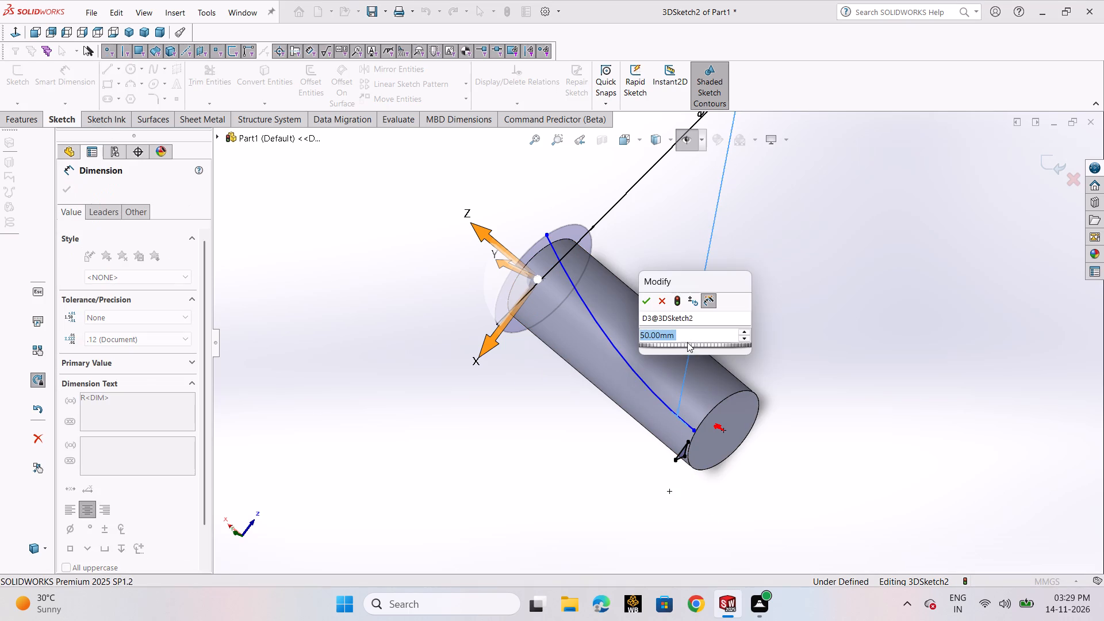
{"action": "left_click", "coordinate": [643, 301]}
{"action": "left_click", "coordinate": [543, 480]}
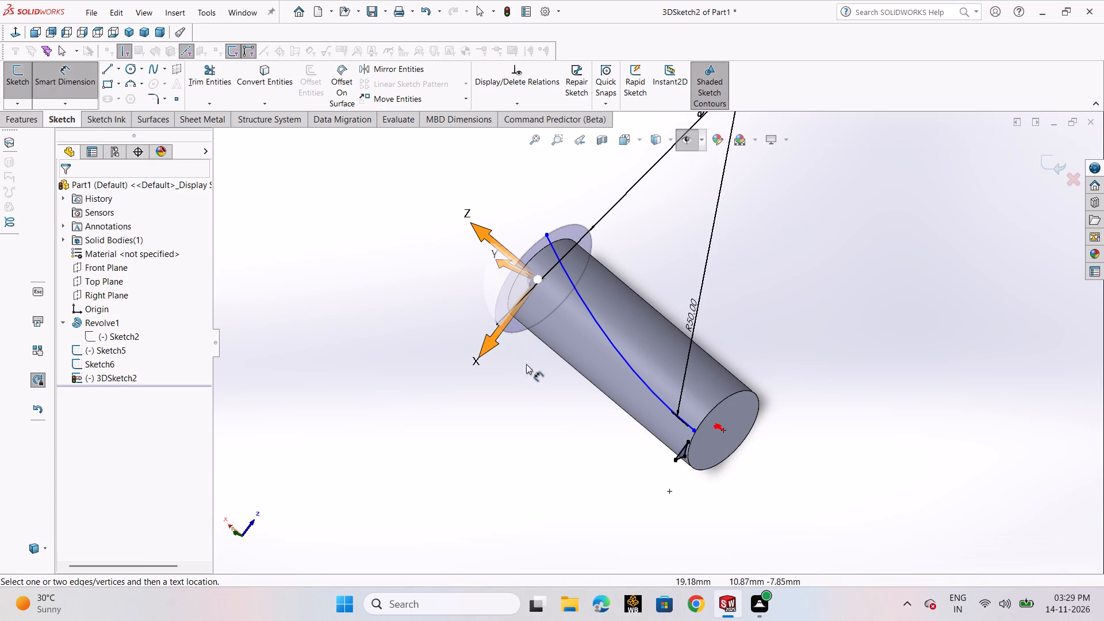
{"action": "left_click", "coordinate": [496, 306]}
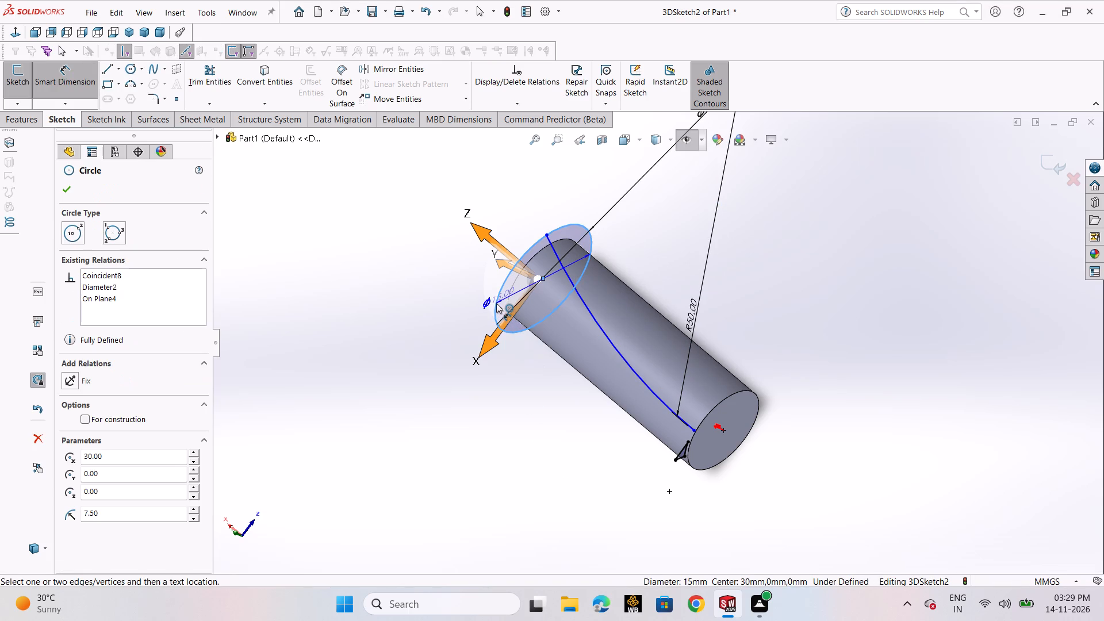
{"action": "key", "text": "Escape"}
{"action": "key", "text": "Escape"}
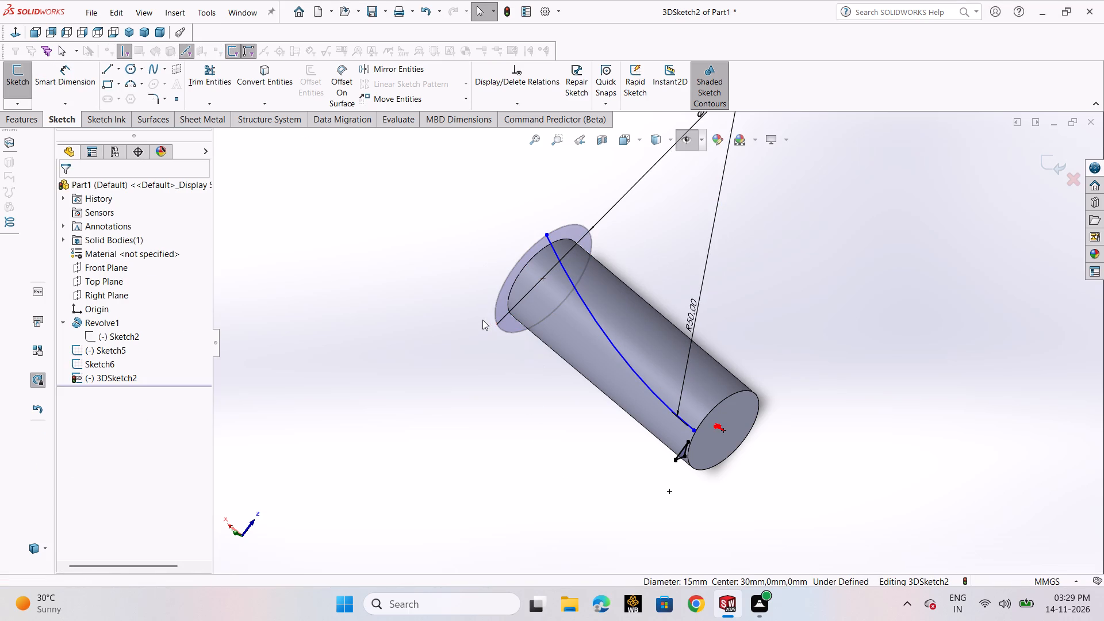
Convert the 15 mm guide circle to construction geometry.
{"action": "left_click", "coordinate": [496, 307]}
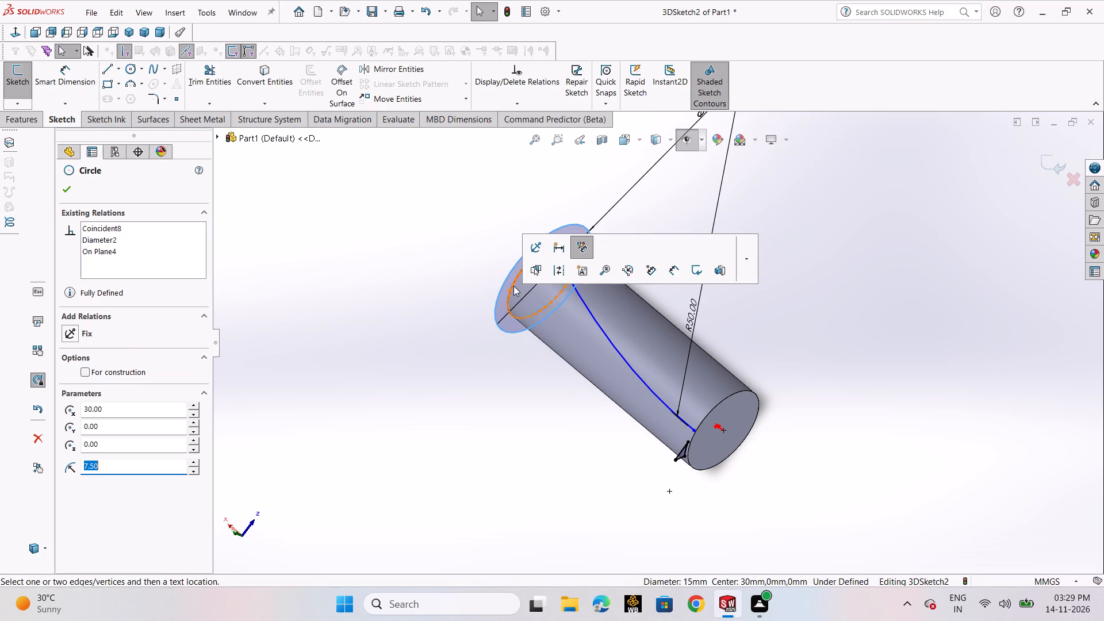
{"action": "left_click", "coordinate": [559, 275]}
{"action": "left_click", "coordinate": [457, 397]}
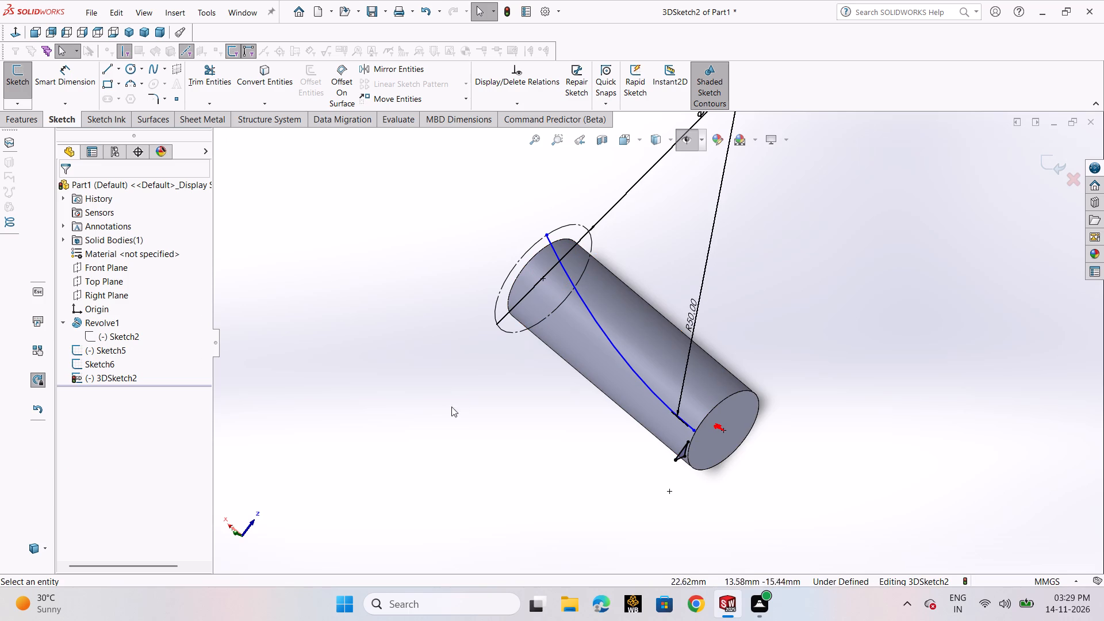
Attach the arc's loose end near the cylinder's end face to the nearest corner of the tooth-gap profile.
{"action": "middle_click_drag", "start_coordinate": [558, 436], "coordinate": [542, 321]}
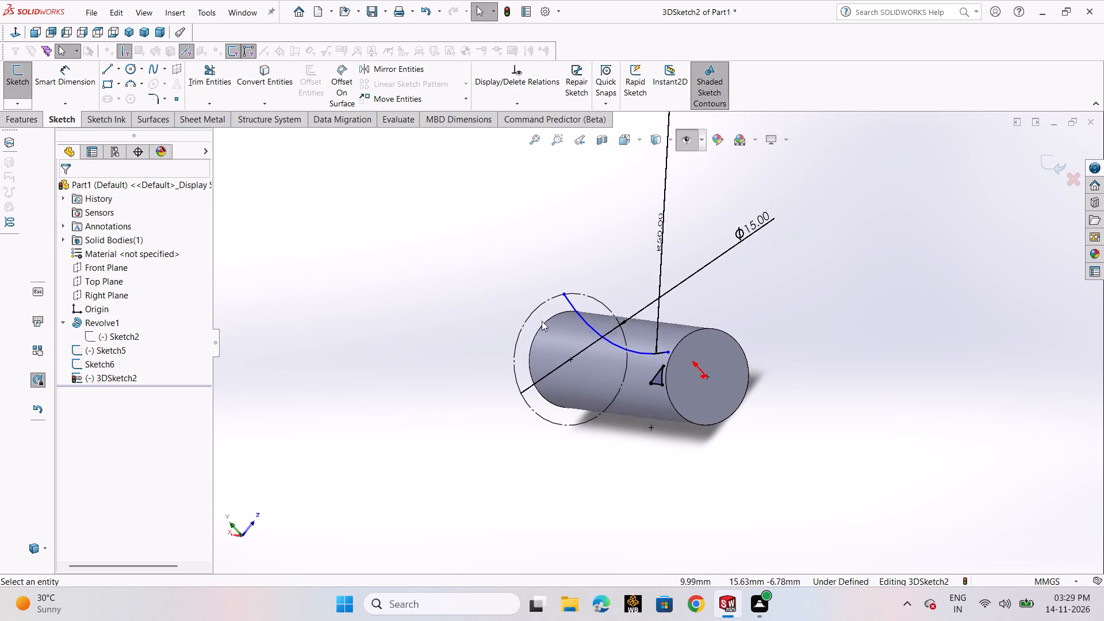
{"action": "middle_click_drag", "start_coordinate": [542, 321], "coordinate": [540, 323]}
{"action": "scroll", "coordinate": [714, 365], "scroll_direction": "down", "scroll_amount": 4}
{"action": "scroll", "coordinate": [637, 348], "scroll_direction": "down", "scroll_amount": 4}
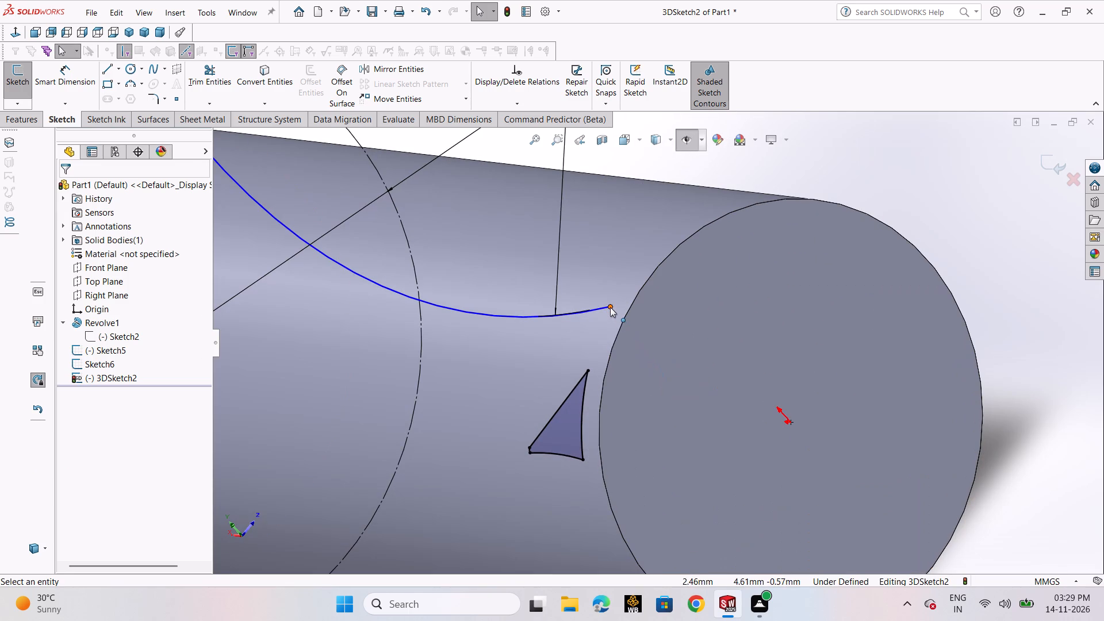
{"action": "left_click_drag", "start_coordinate": [610, 307], "coordinate": [593, 374]}
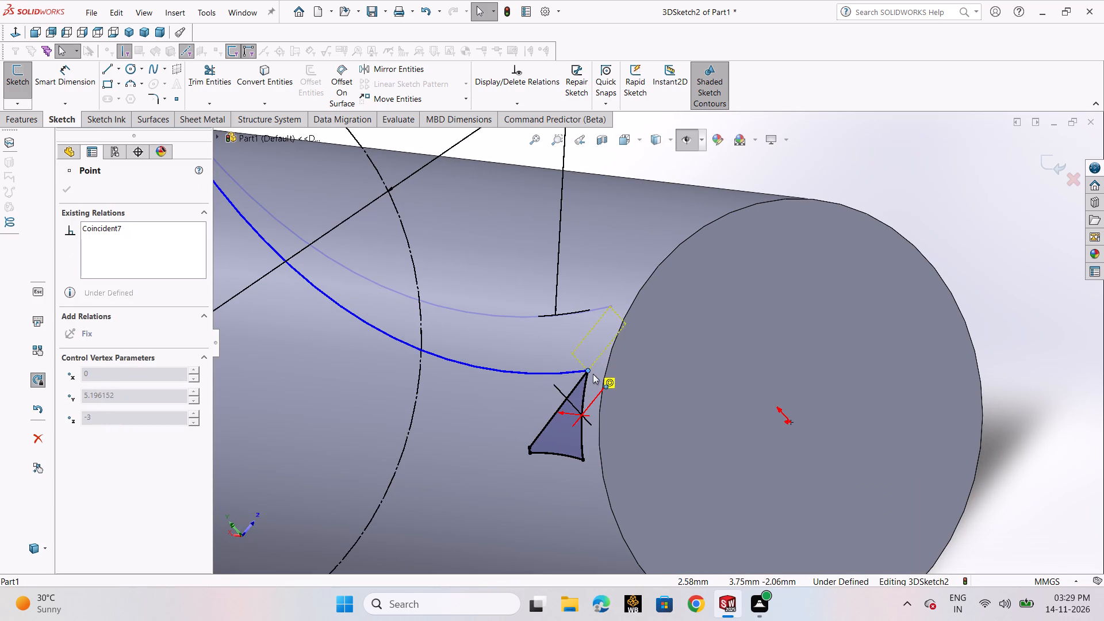
{"action": "left_click_drag", "start_coordinate": [593, 374], "coordinate": [593, 373]}
{"action": "scroll", "coordinate": [665, 381], "scroll_direction": "up", "scroll_amount": 4}
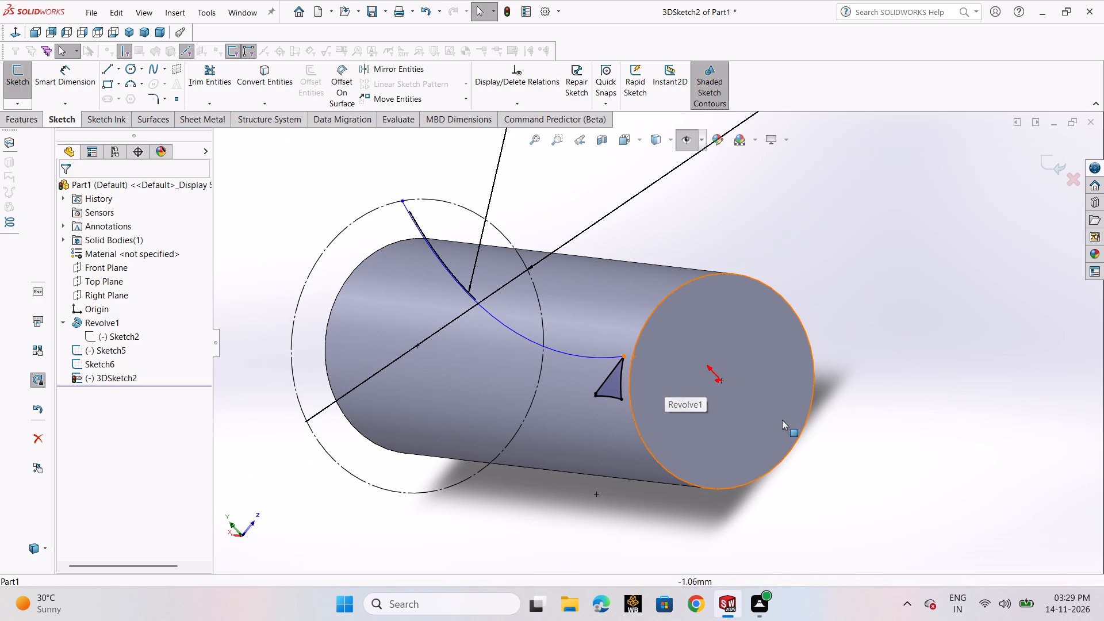
{"action": "left_click", "coordinate": [860, 358]}
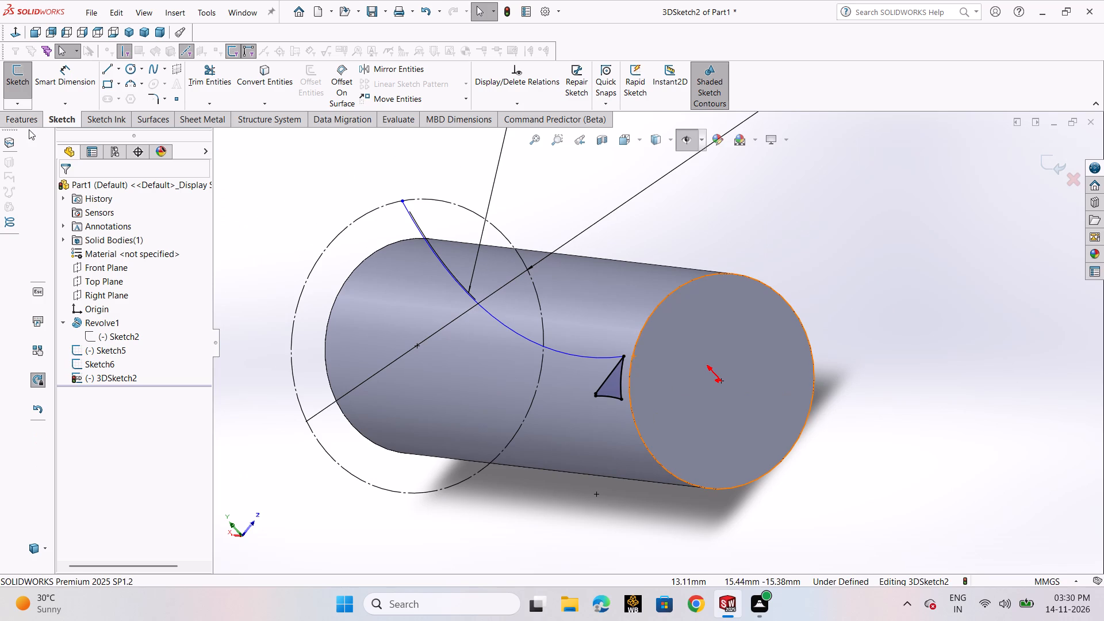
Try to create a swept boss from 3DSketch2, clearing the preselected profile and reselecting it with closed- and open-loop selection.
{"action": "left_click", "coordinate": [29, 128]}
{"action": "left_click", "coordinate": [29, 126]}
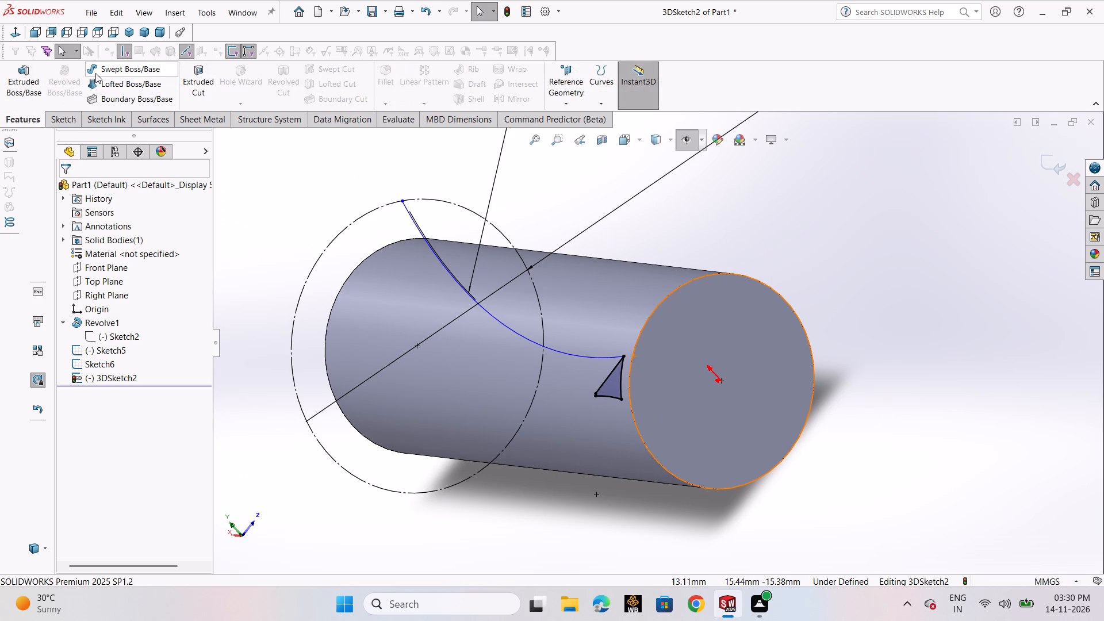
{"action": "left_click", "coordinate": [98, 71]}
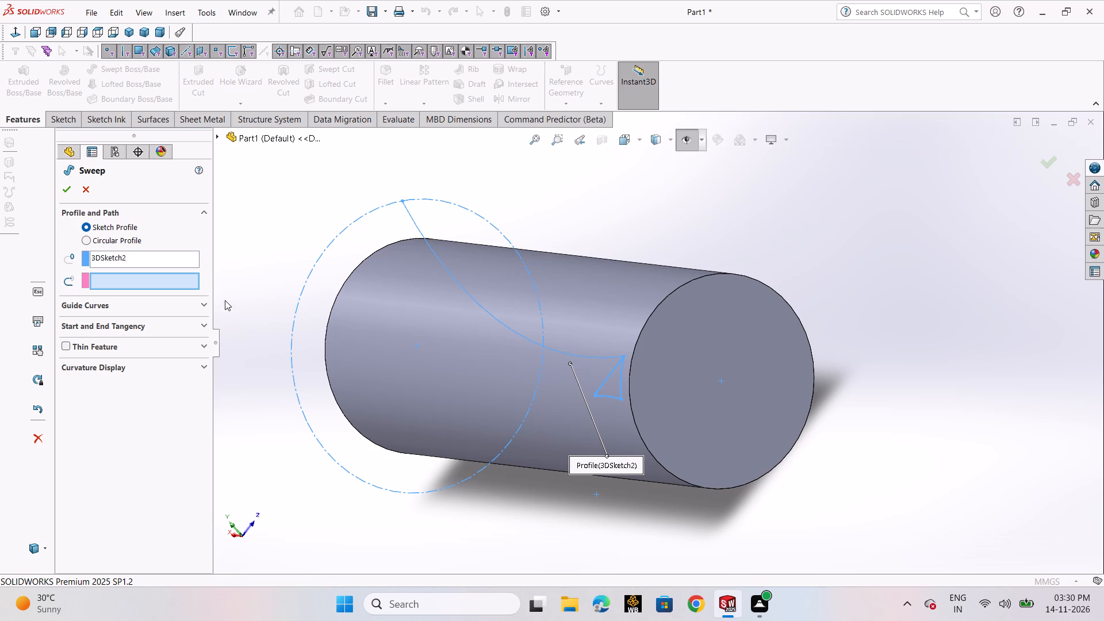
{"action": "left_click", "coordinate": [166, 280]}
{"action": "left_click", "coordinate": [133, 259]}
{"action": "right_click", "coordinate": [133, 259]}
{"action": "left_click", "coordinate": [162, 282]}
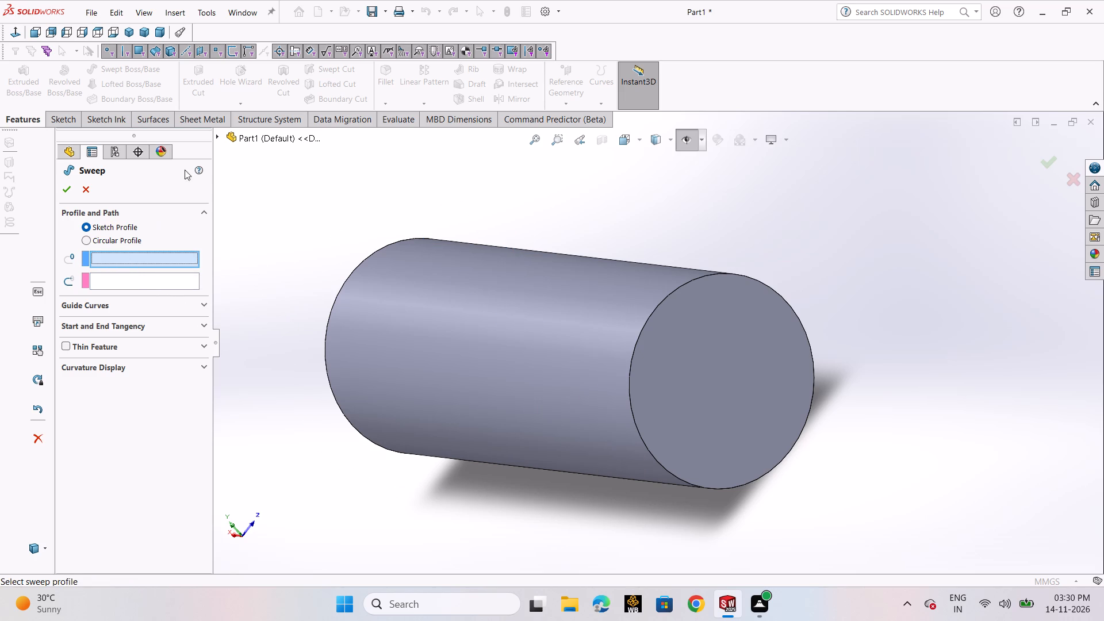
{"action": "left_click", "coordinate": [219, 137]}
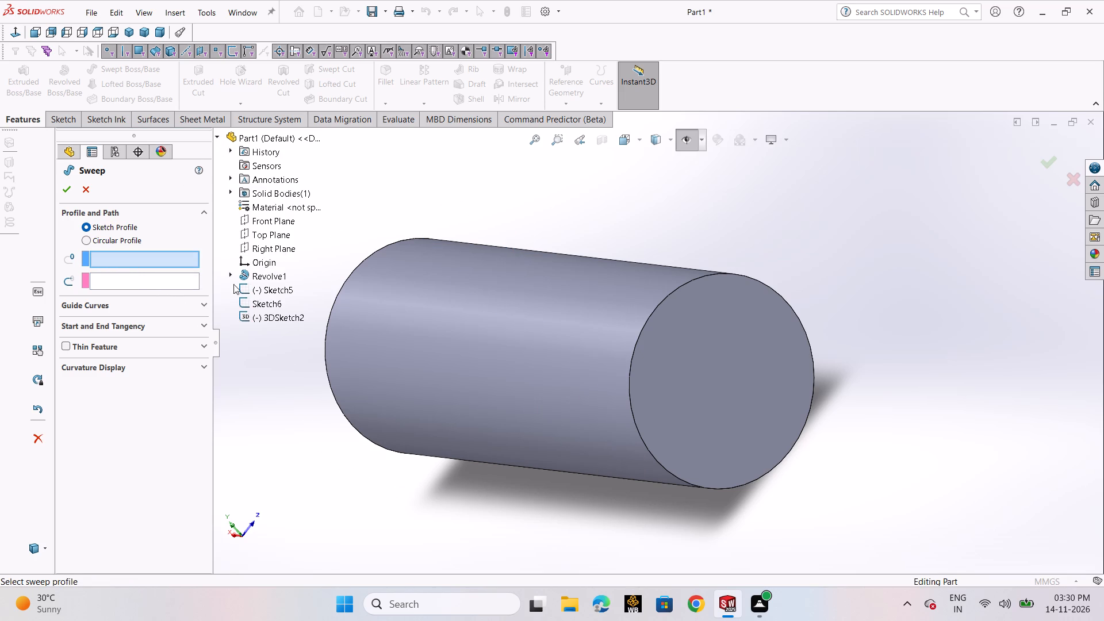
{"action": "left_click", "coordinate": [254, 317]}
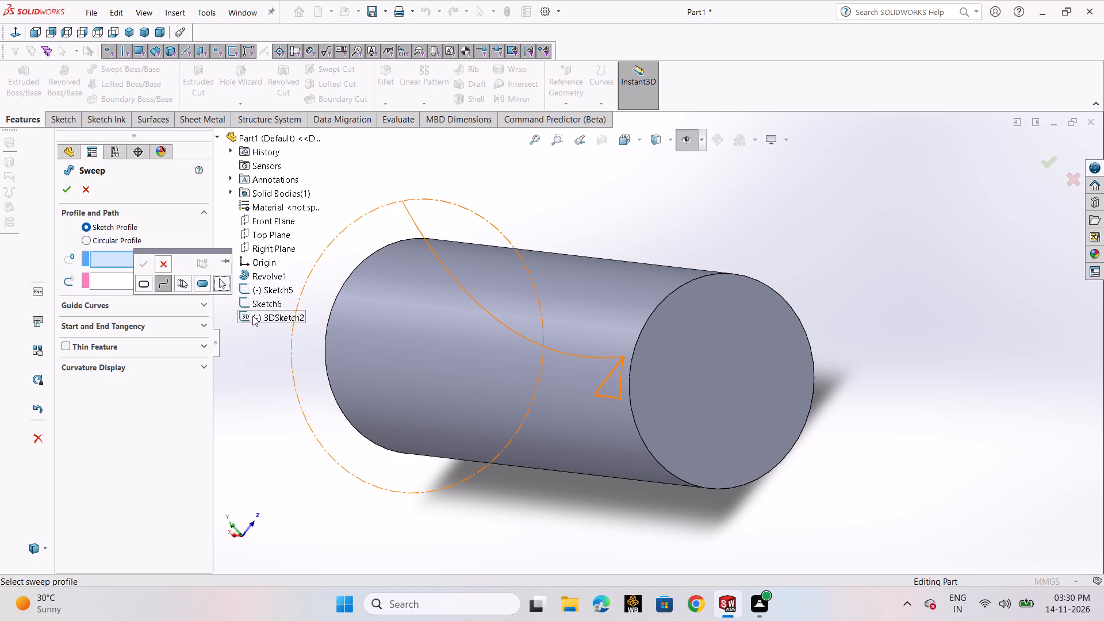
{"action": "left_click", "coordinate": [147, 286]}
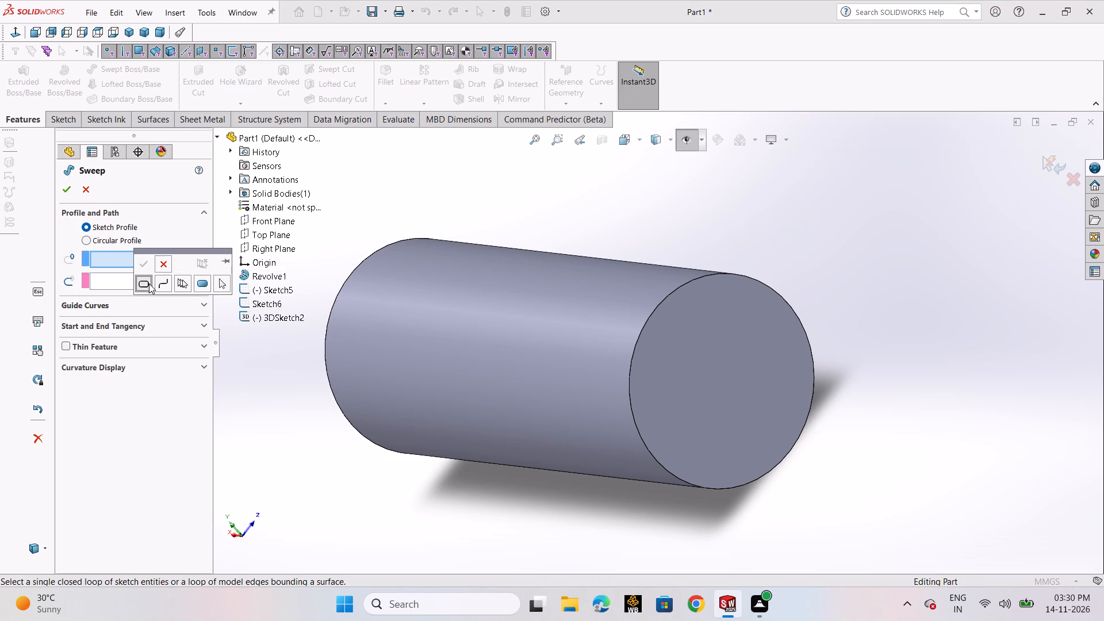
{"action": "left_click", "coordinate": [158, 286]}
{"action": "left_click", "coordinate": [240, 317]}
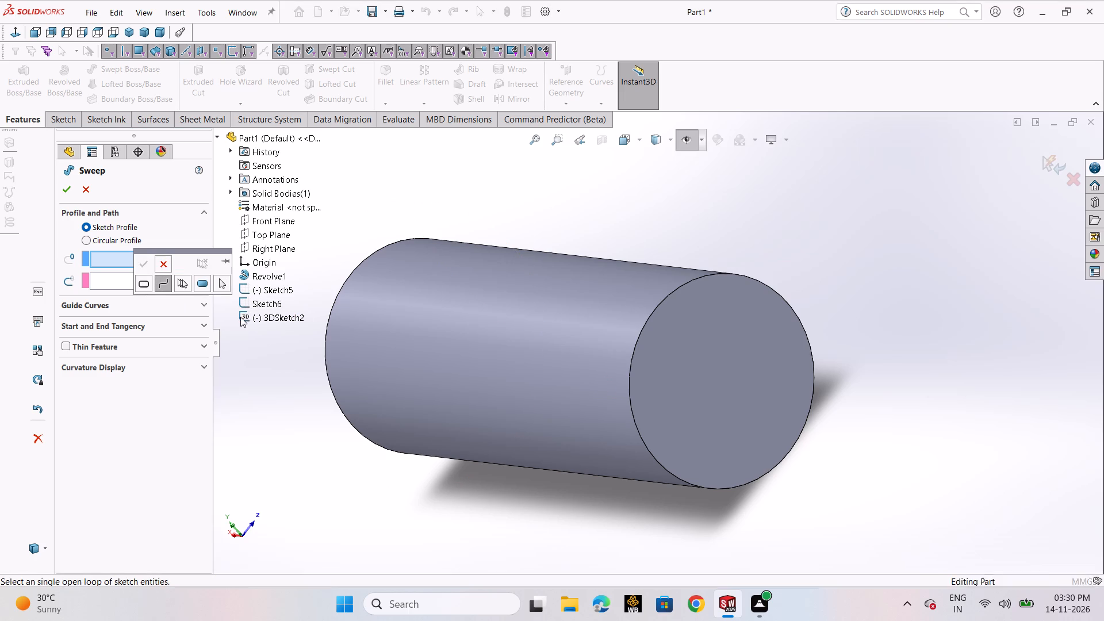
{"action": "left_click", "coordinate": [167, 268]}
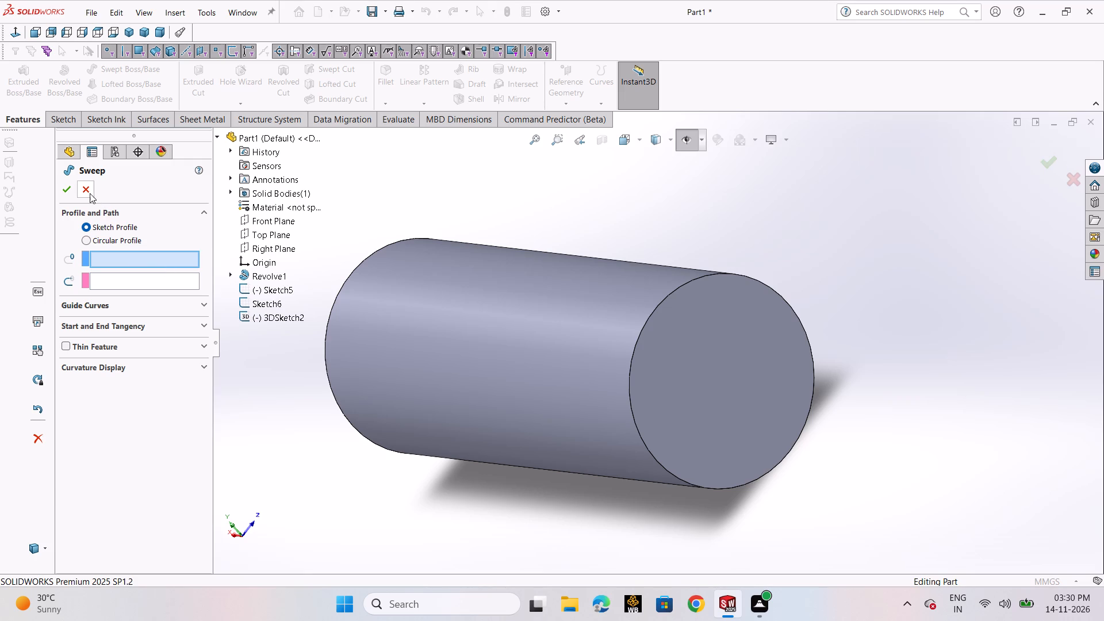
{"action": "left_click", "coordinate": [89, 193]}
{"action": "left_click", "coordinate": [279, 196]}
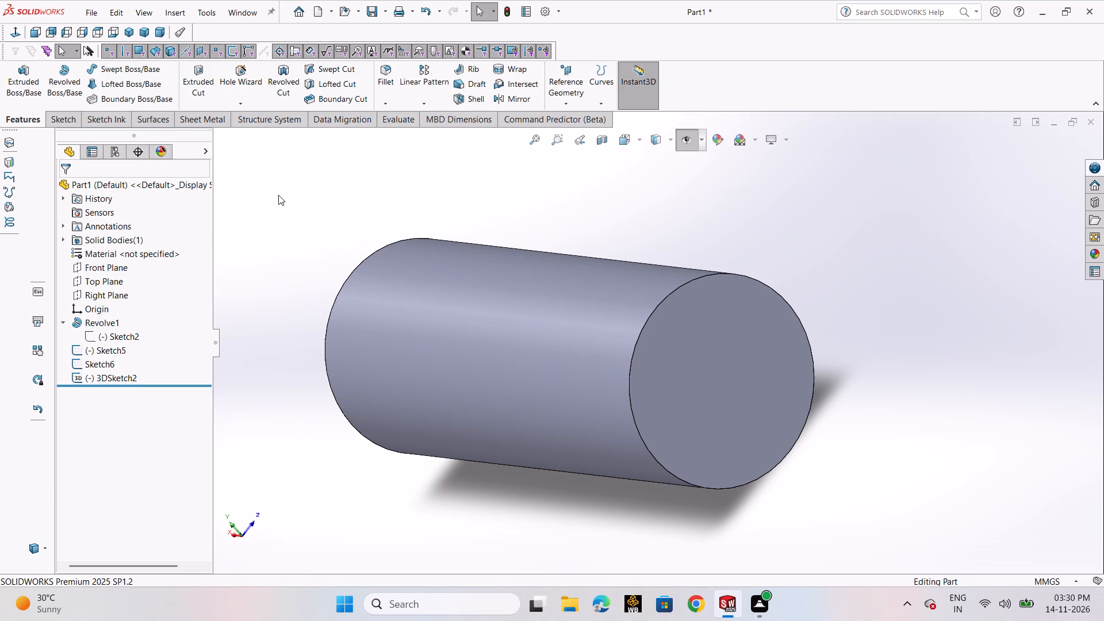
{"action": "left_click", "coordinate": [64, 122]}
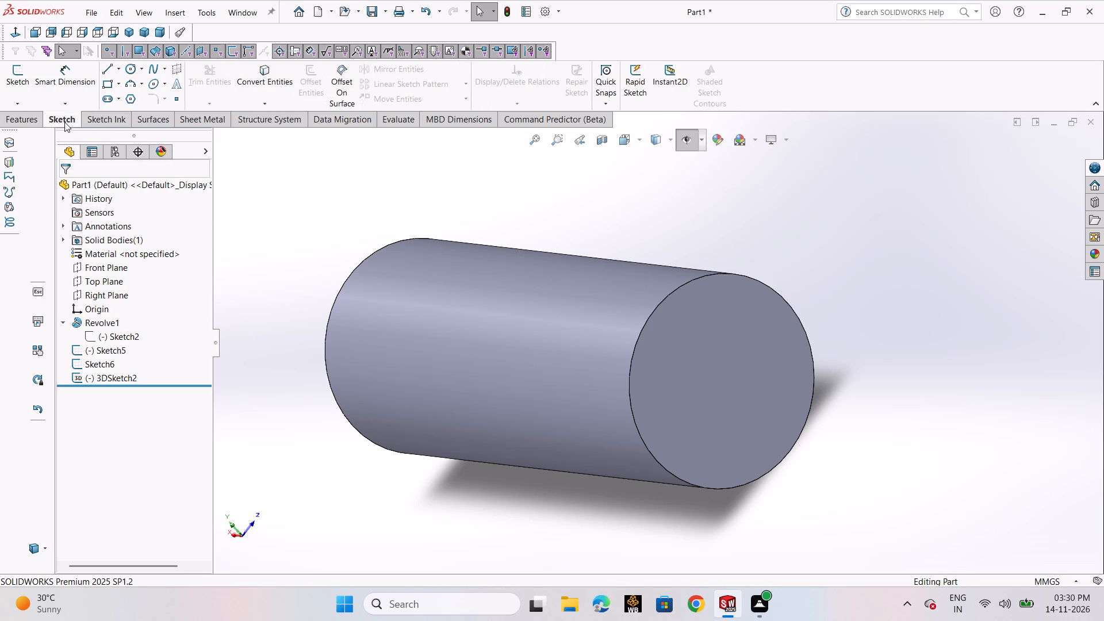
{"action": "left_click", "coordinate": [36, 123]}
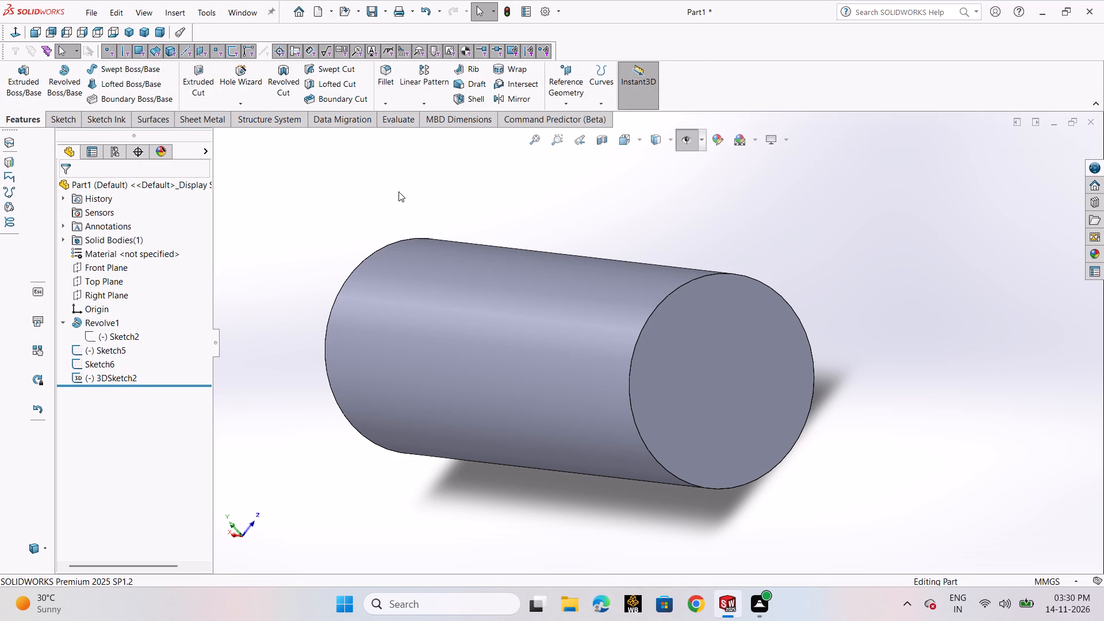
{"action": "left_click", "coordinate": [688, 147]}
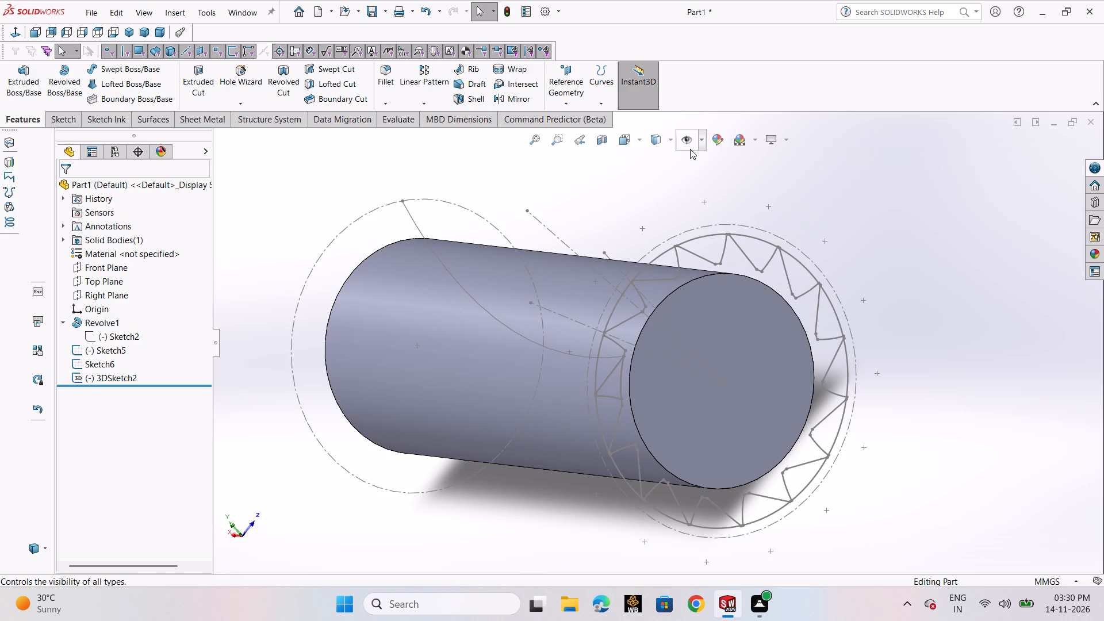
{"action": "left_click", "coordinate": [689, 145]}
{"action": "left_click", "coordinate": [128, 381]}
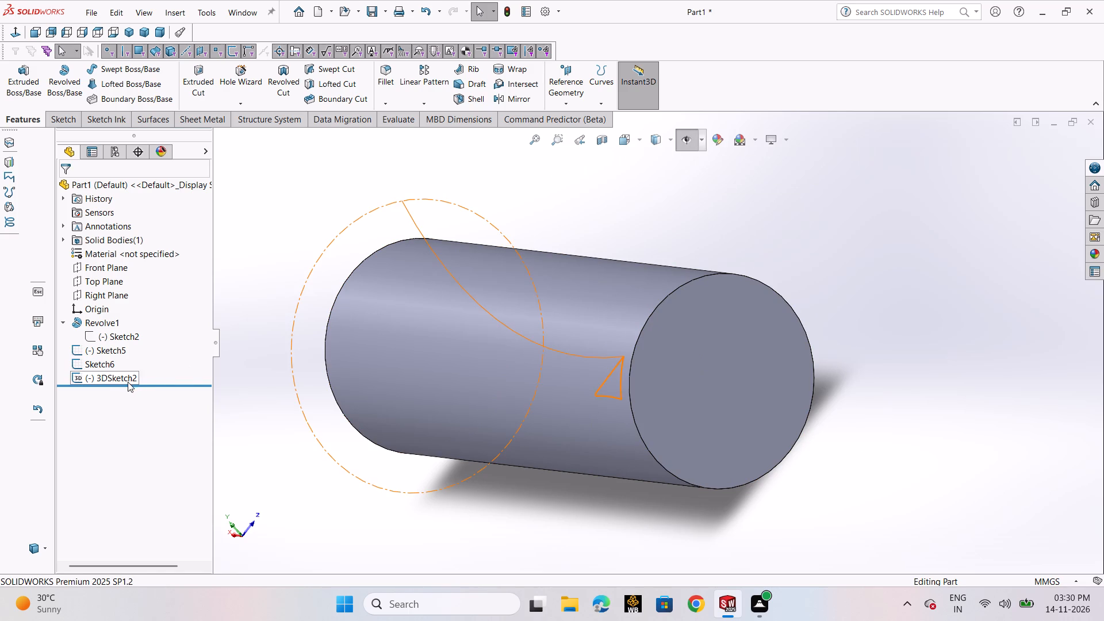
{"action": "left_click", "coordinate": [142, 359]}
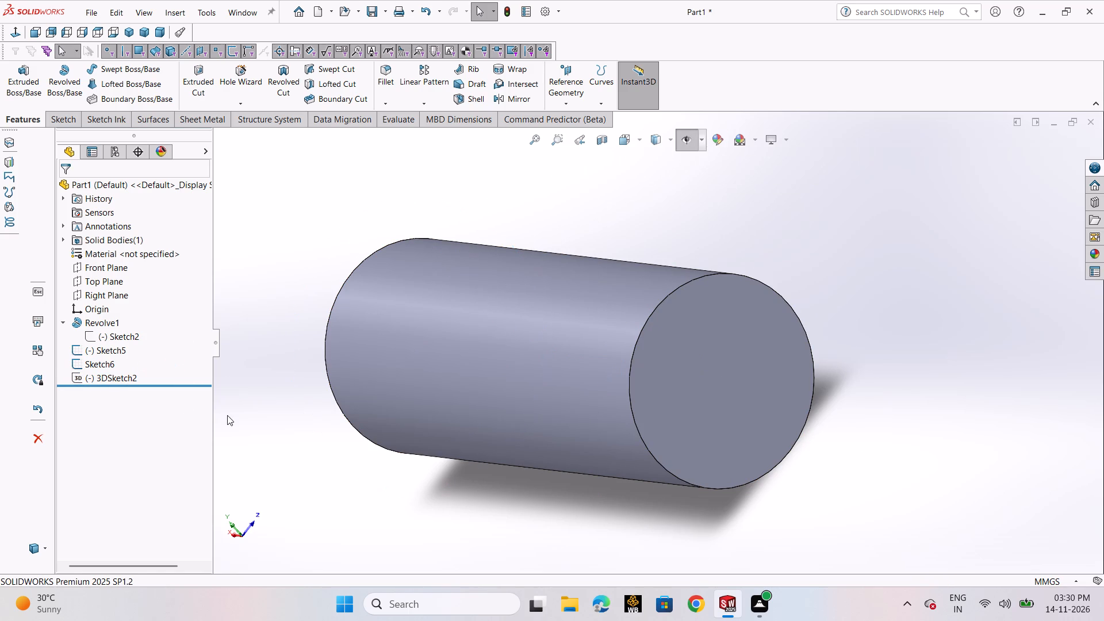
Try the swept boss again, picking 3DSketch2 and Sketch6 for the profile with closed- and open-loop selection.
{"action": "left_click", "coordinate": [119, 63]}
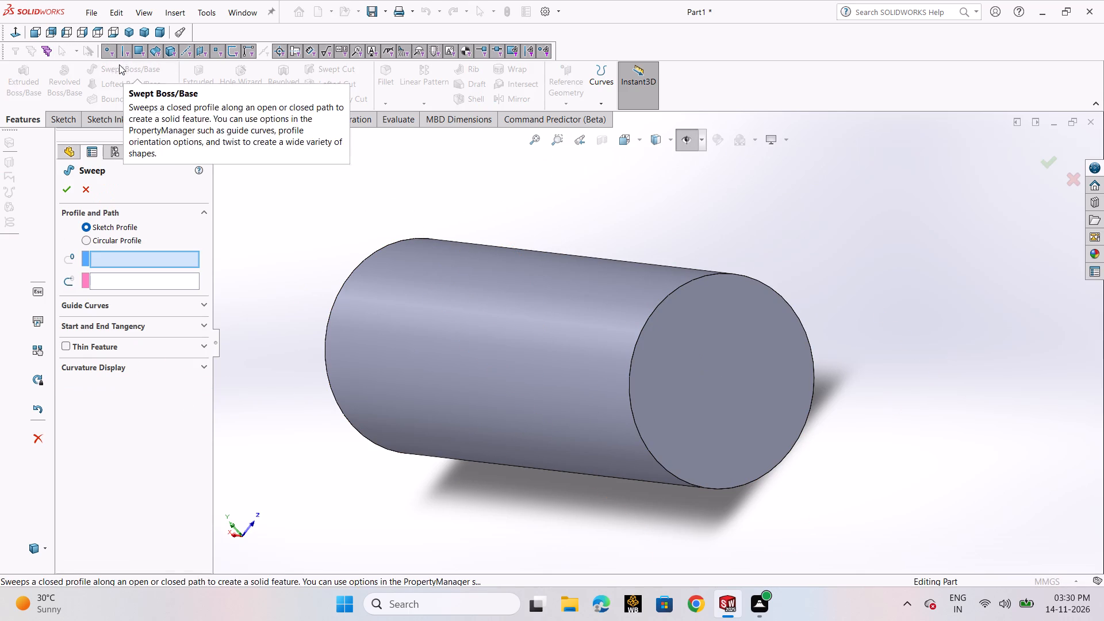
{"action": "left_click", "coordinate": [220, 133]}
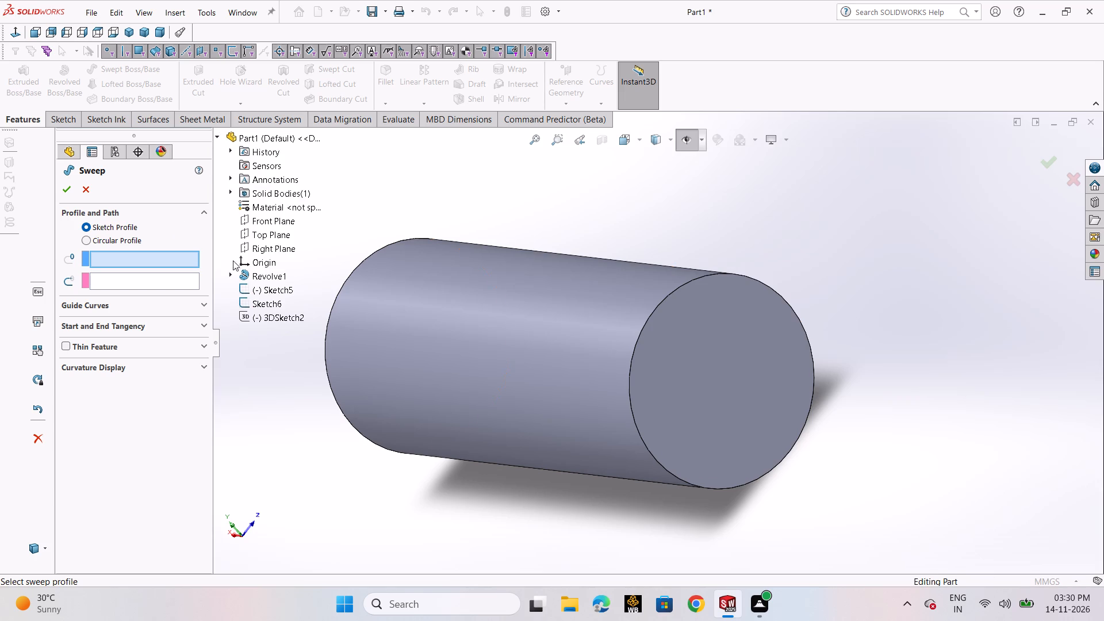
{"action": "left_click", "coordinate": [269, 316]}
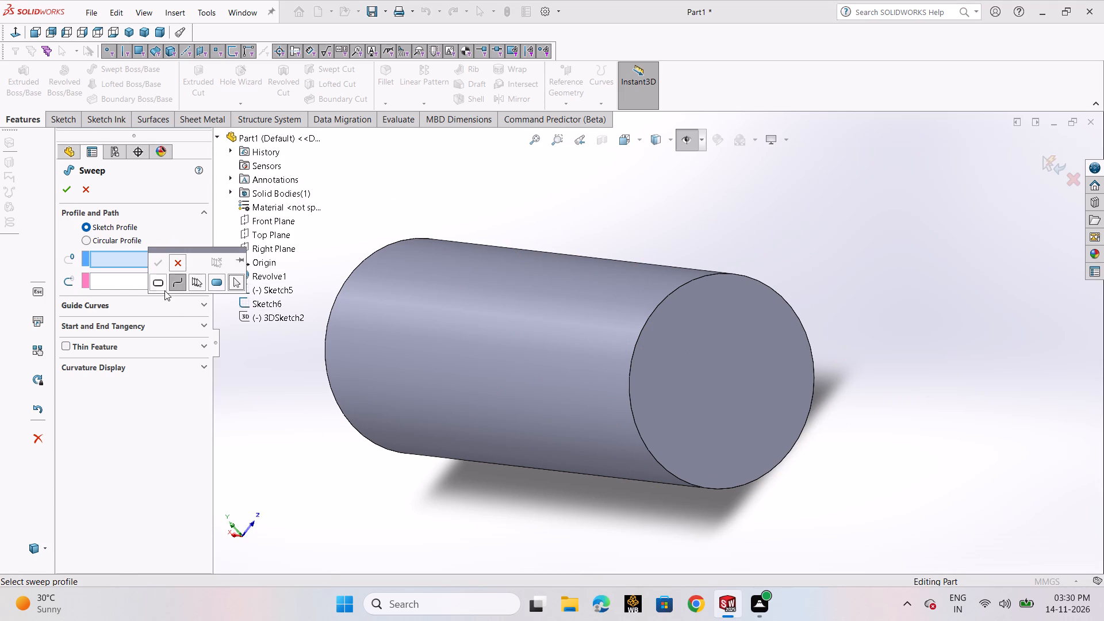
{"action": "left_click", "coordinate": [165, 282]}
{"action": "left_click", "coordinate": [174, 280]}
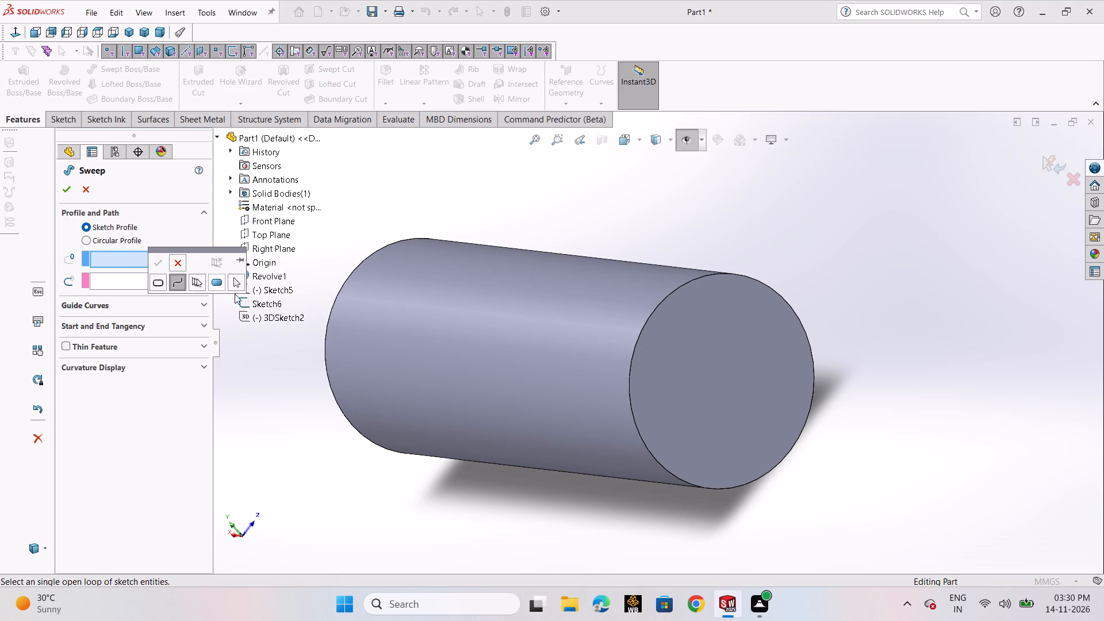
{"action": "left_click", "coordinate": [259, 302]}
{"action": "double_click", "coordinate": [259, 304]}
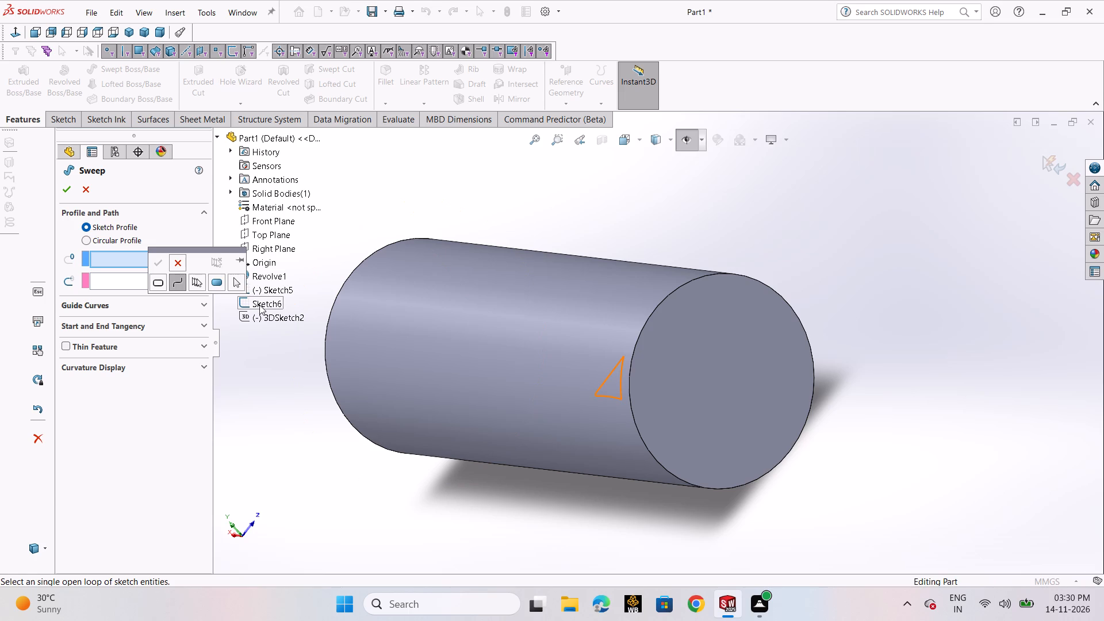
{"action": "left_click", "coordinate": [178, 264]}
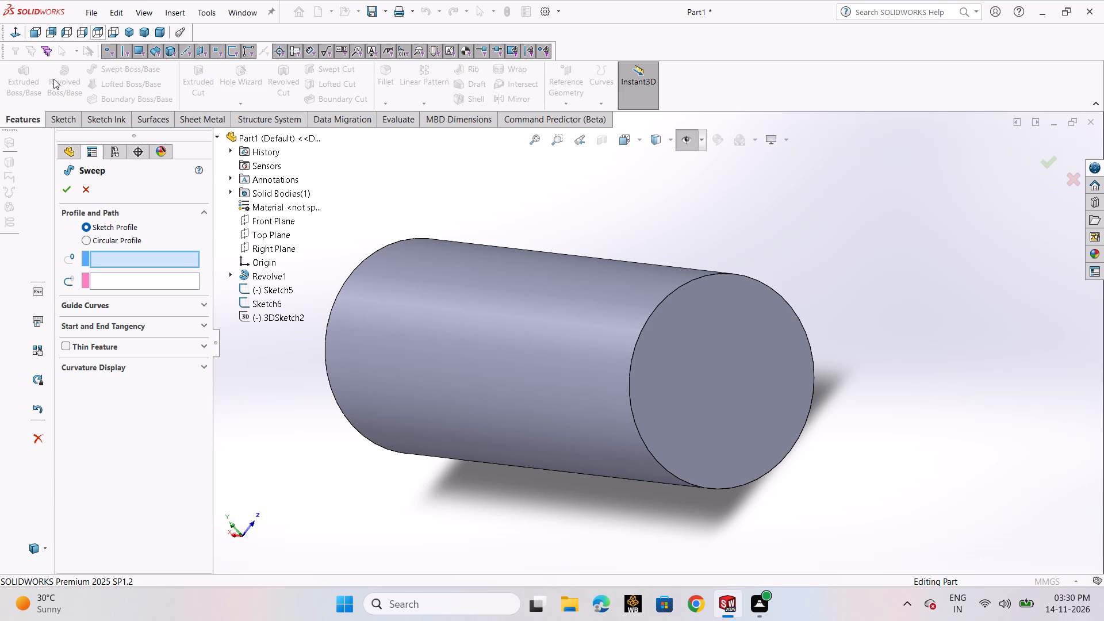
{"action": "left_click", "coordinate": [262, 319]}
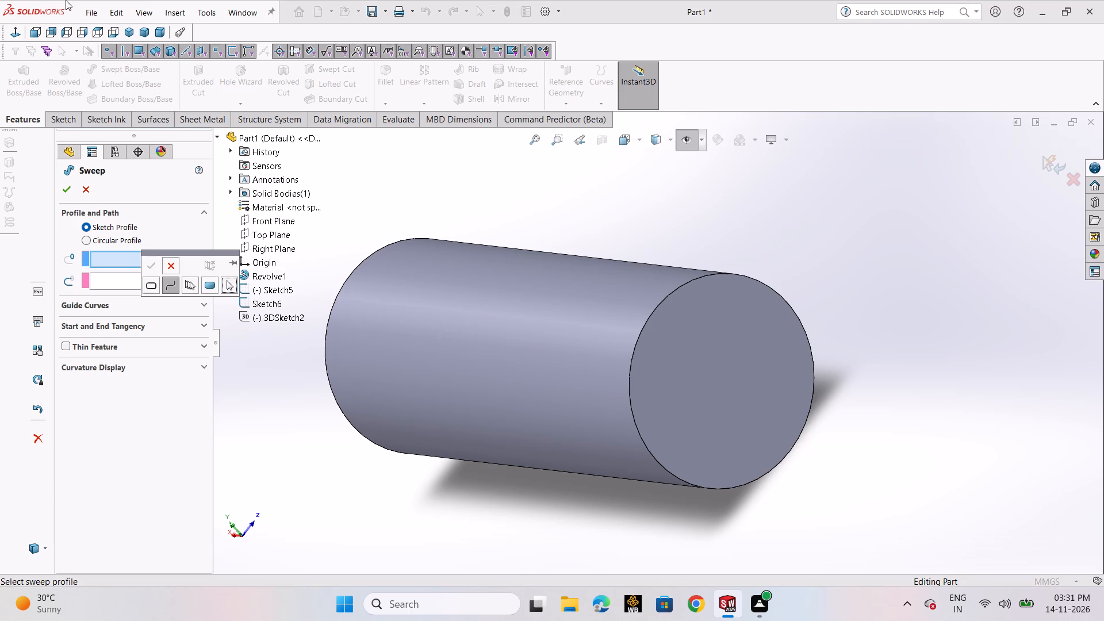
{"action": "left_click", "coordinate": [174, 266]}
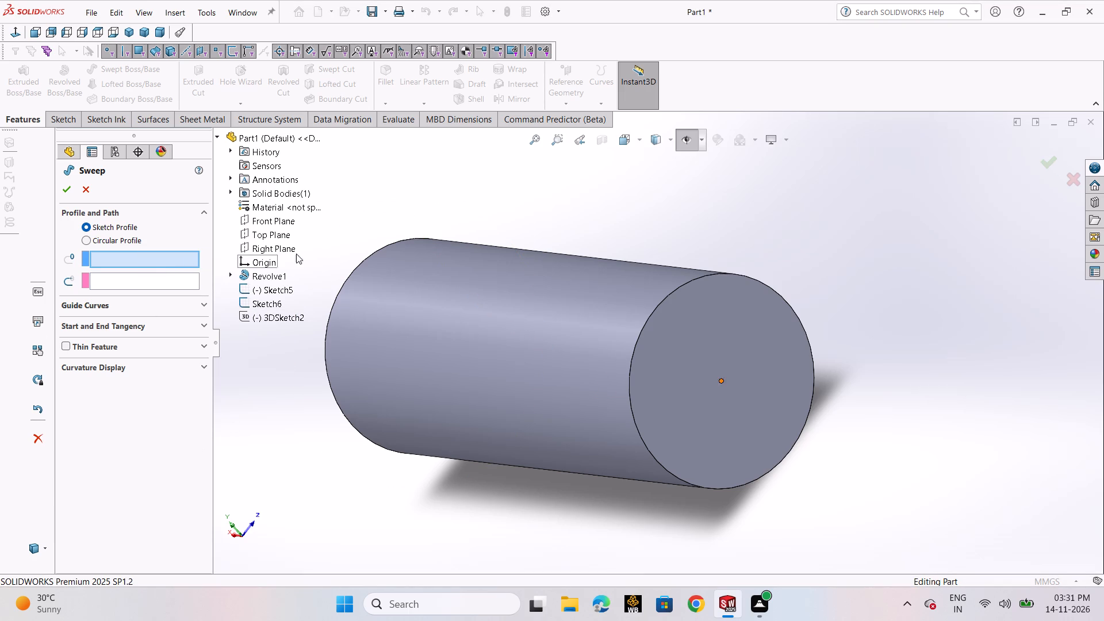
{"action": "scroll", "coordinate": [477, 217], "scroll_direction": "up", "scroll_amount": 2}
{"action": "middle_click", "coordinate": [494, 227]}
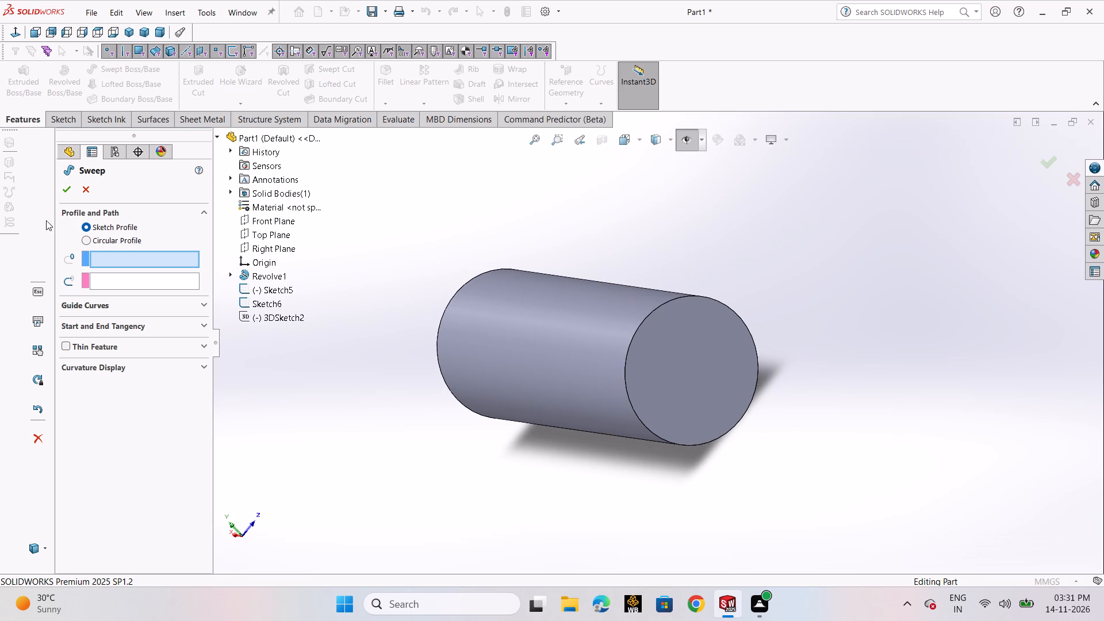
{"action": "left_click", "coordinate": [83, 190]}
Delete the 15 mm construction guide circle from 3DSketch2.
{"action": "left_click", "coordinate": [114, 377]}
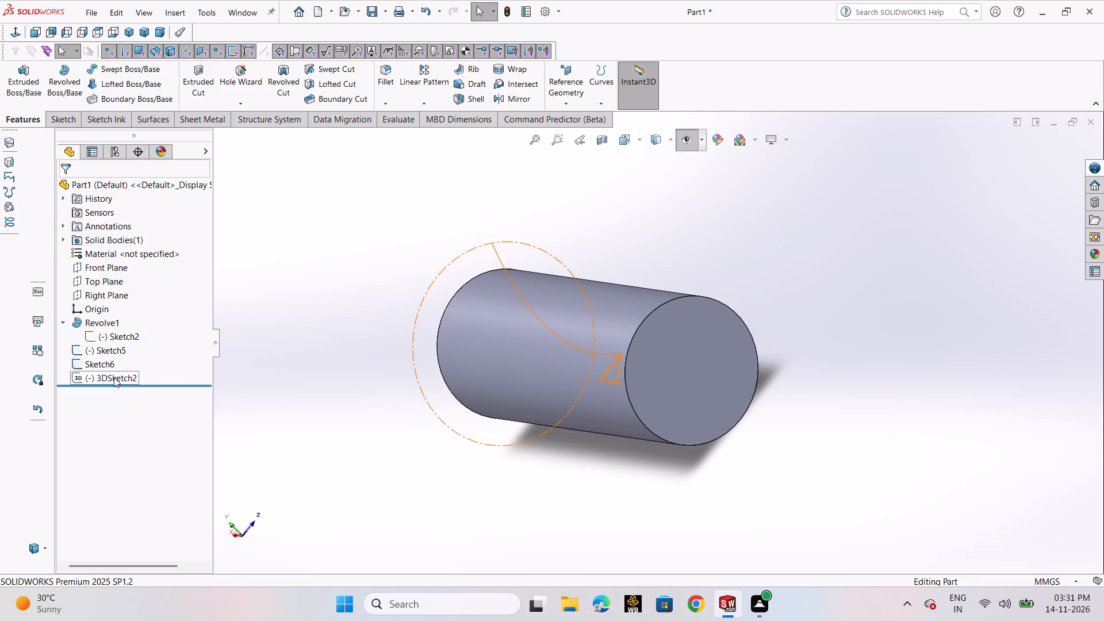
{"action": "left_click", "coordinate": [125, 340]}
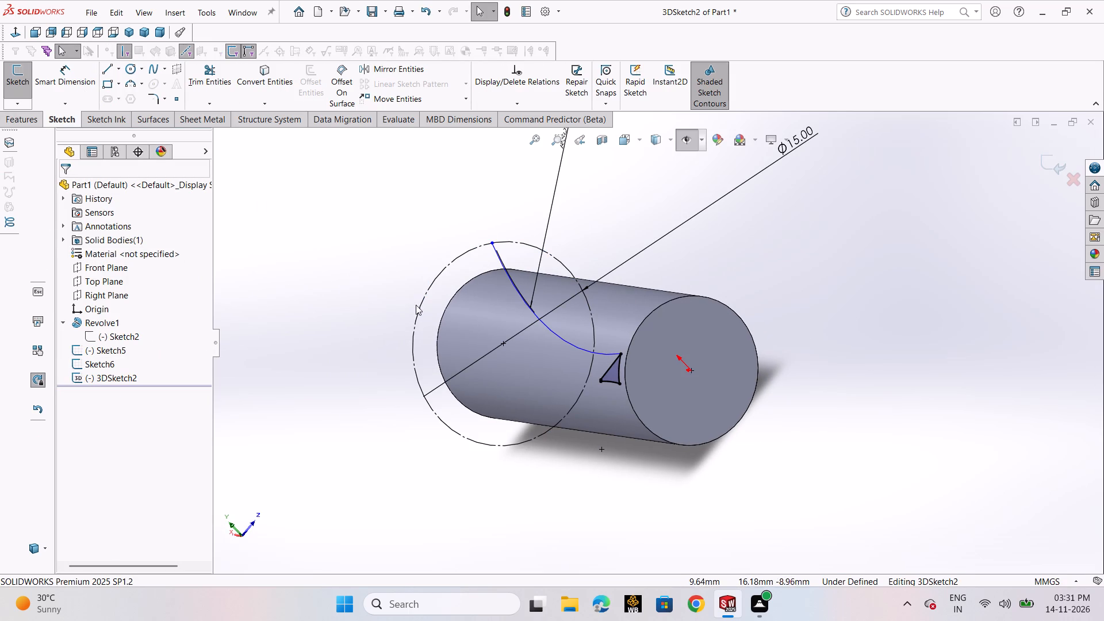
{"action": "left_click", "coordinate": [423, 305]}
{"action": "key", "text": "Delete"}
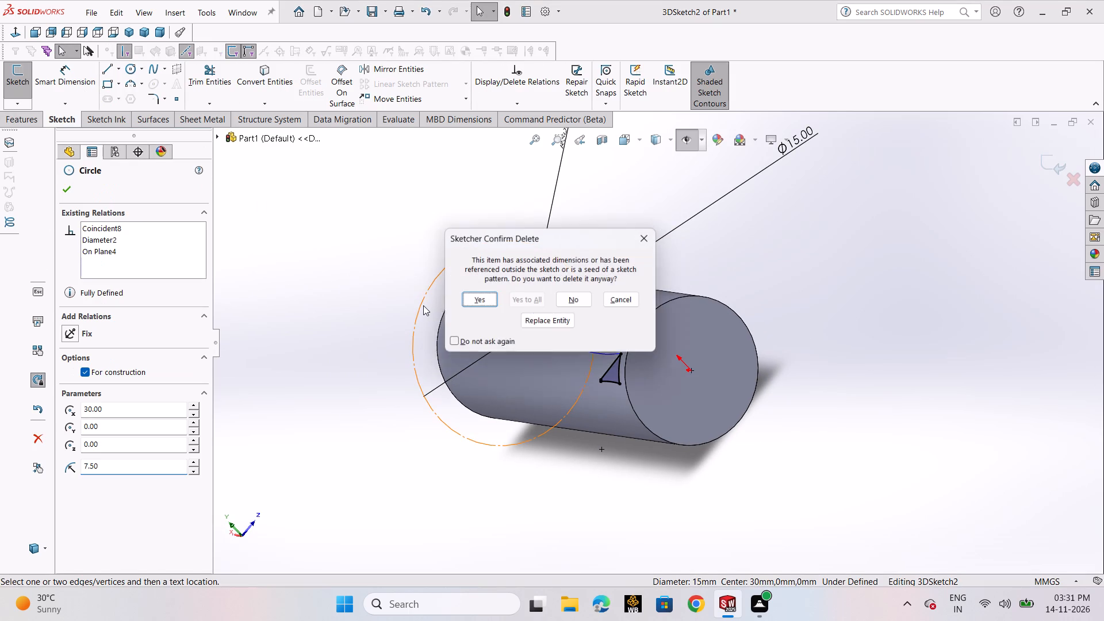
{"action": "left_click", "coordinate": [474, 301]}
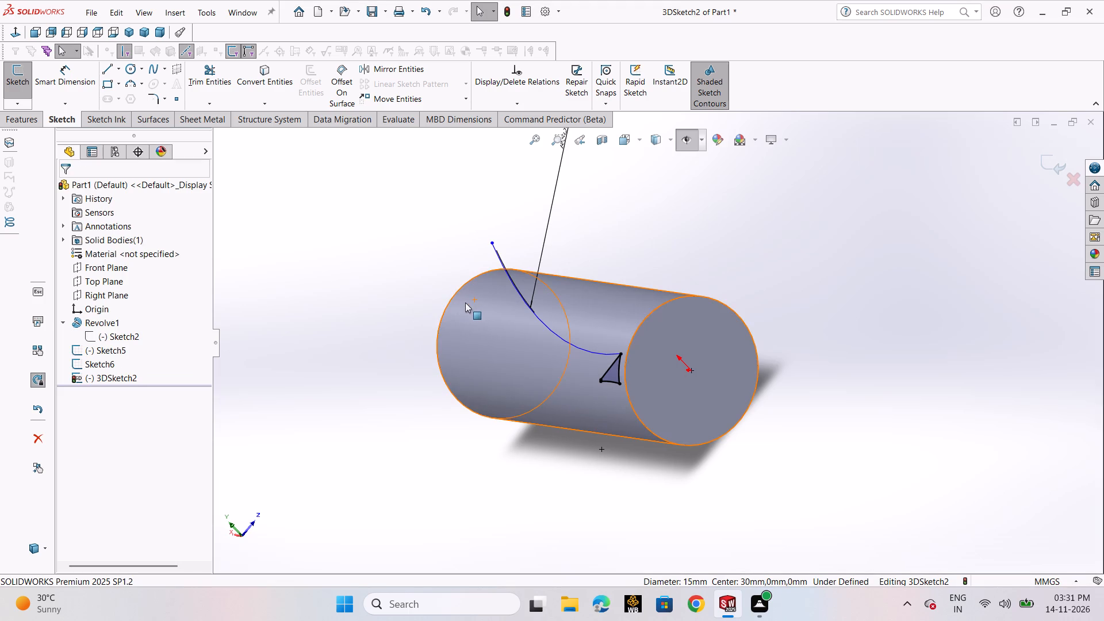
{"action": "left_click", "coordinate": [325, 281]}
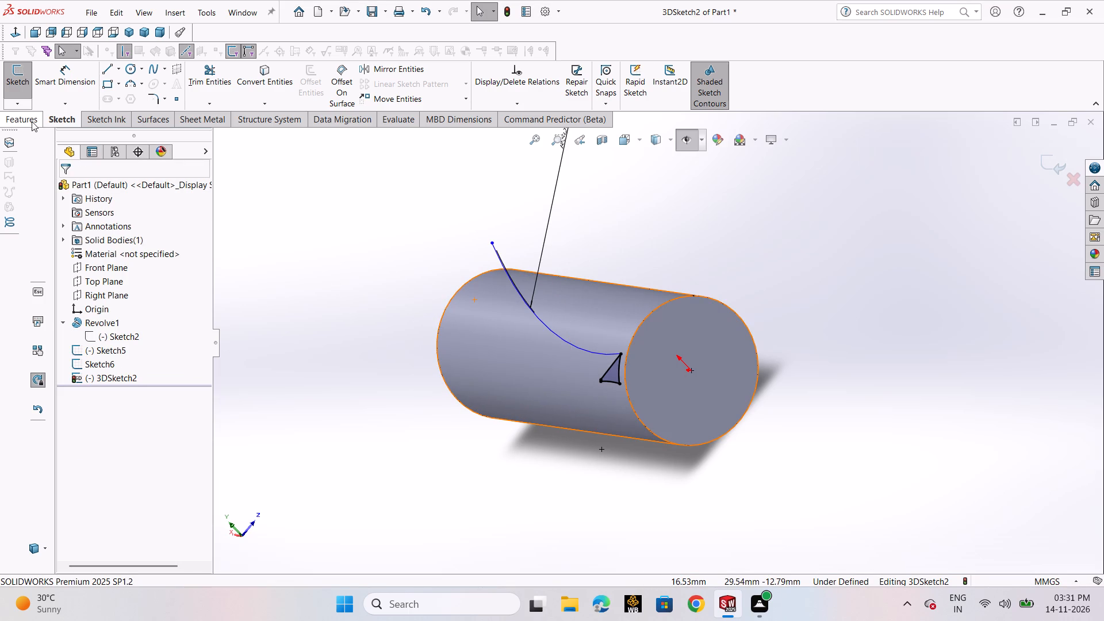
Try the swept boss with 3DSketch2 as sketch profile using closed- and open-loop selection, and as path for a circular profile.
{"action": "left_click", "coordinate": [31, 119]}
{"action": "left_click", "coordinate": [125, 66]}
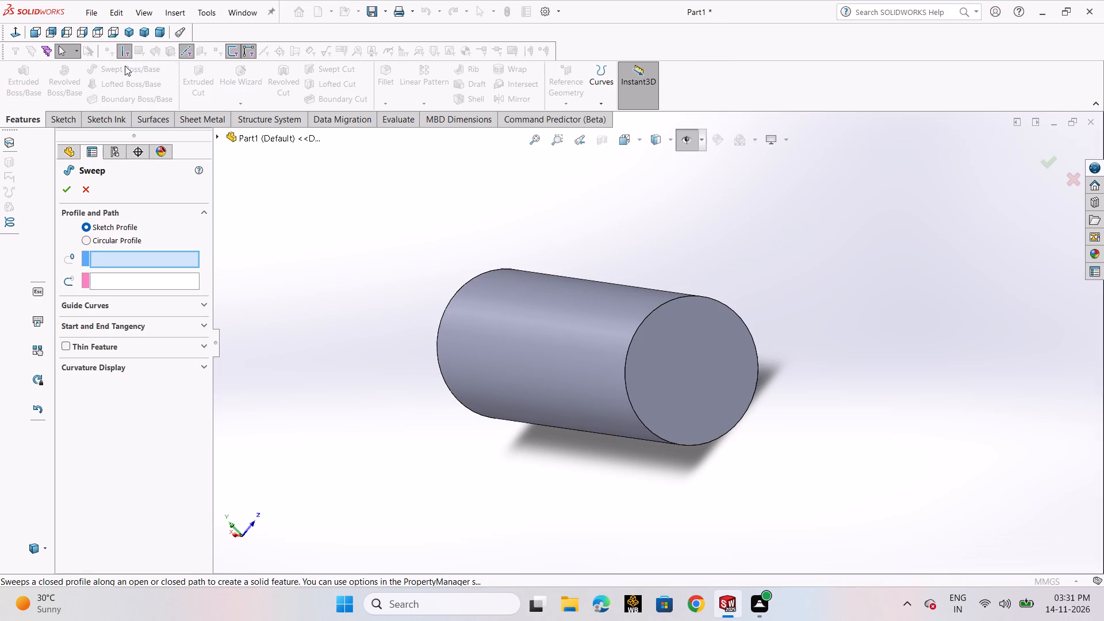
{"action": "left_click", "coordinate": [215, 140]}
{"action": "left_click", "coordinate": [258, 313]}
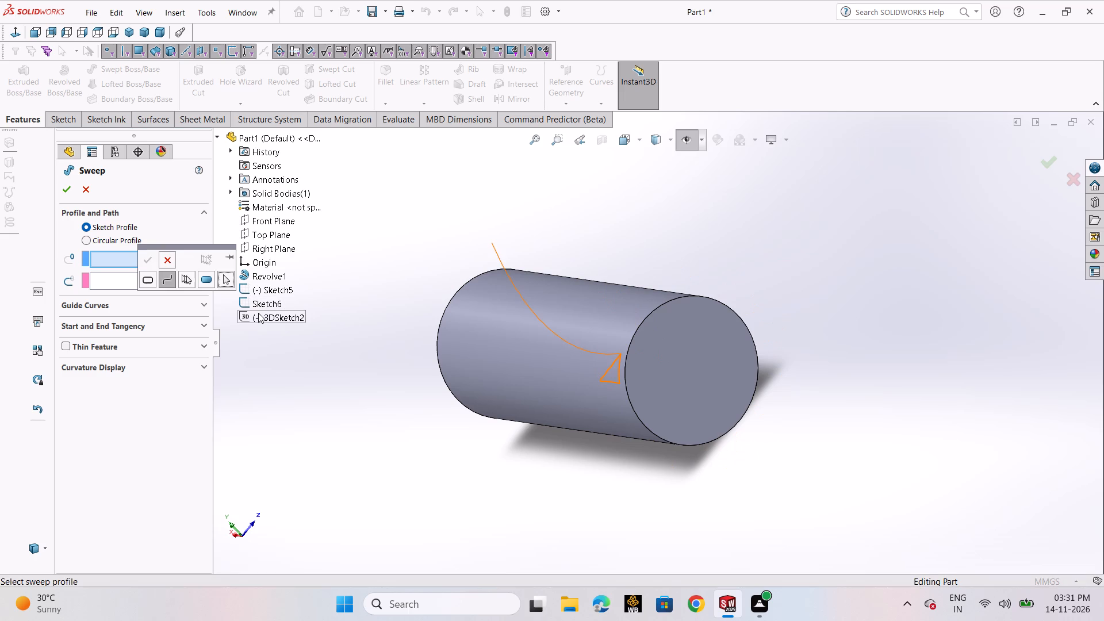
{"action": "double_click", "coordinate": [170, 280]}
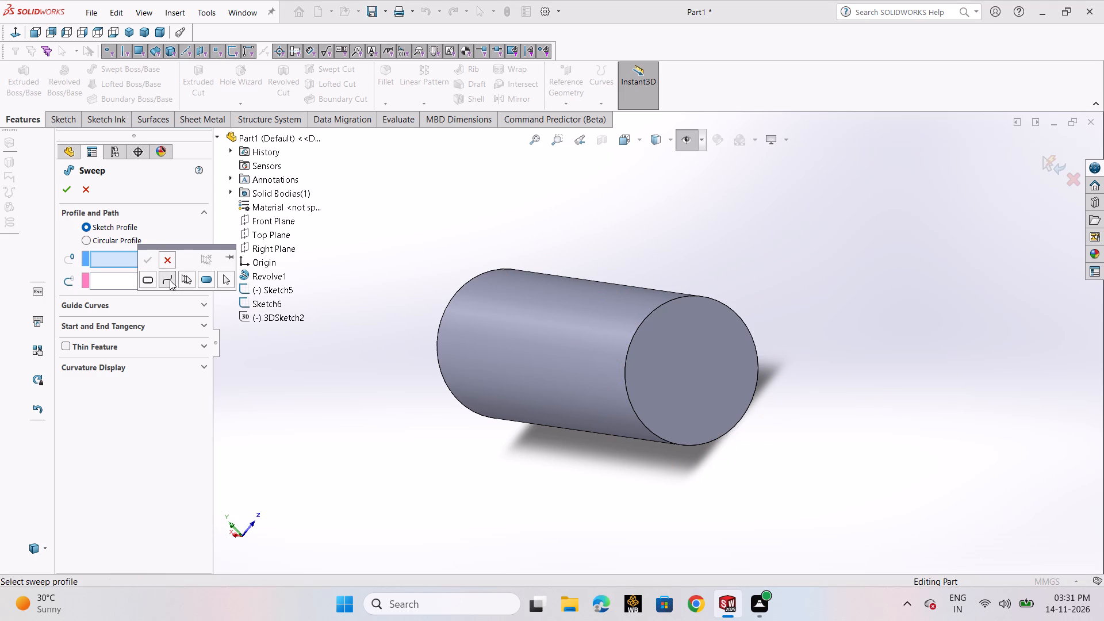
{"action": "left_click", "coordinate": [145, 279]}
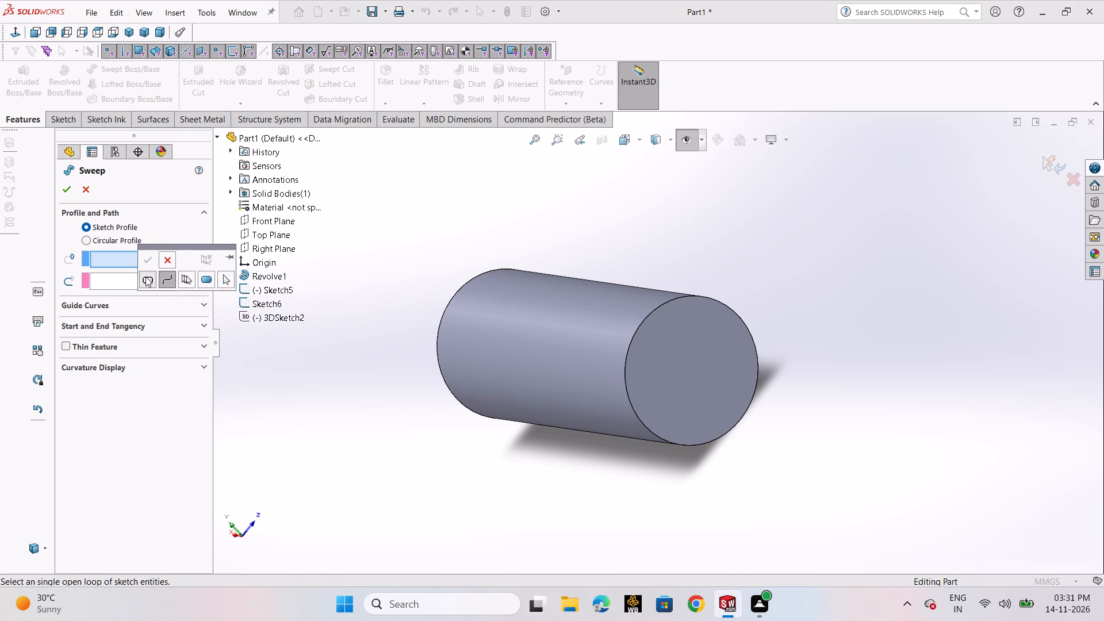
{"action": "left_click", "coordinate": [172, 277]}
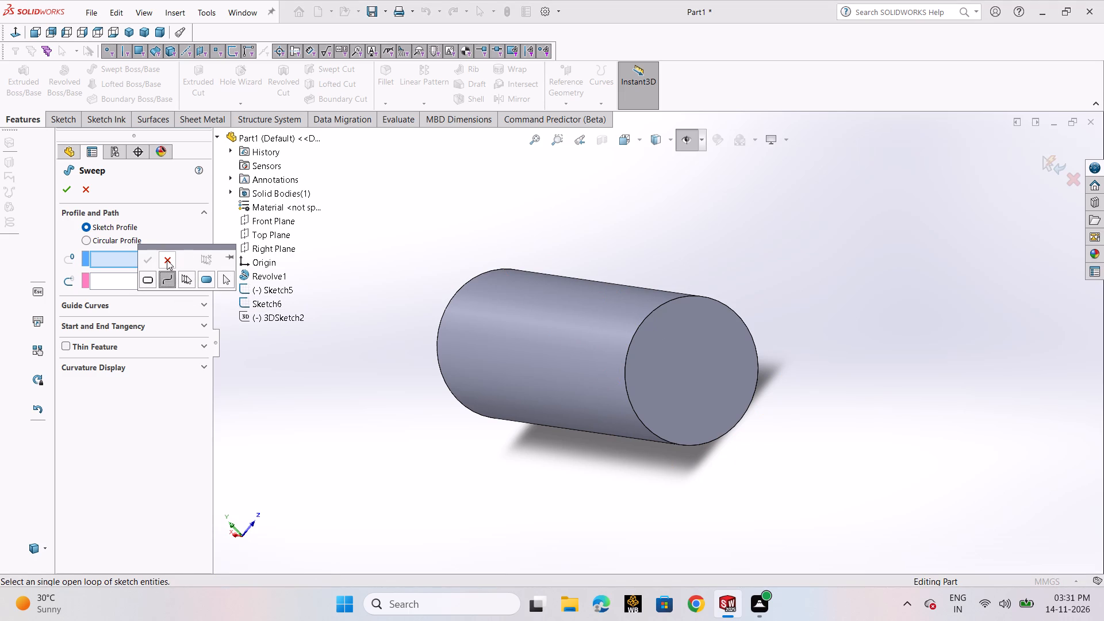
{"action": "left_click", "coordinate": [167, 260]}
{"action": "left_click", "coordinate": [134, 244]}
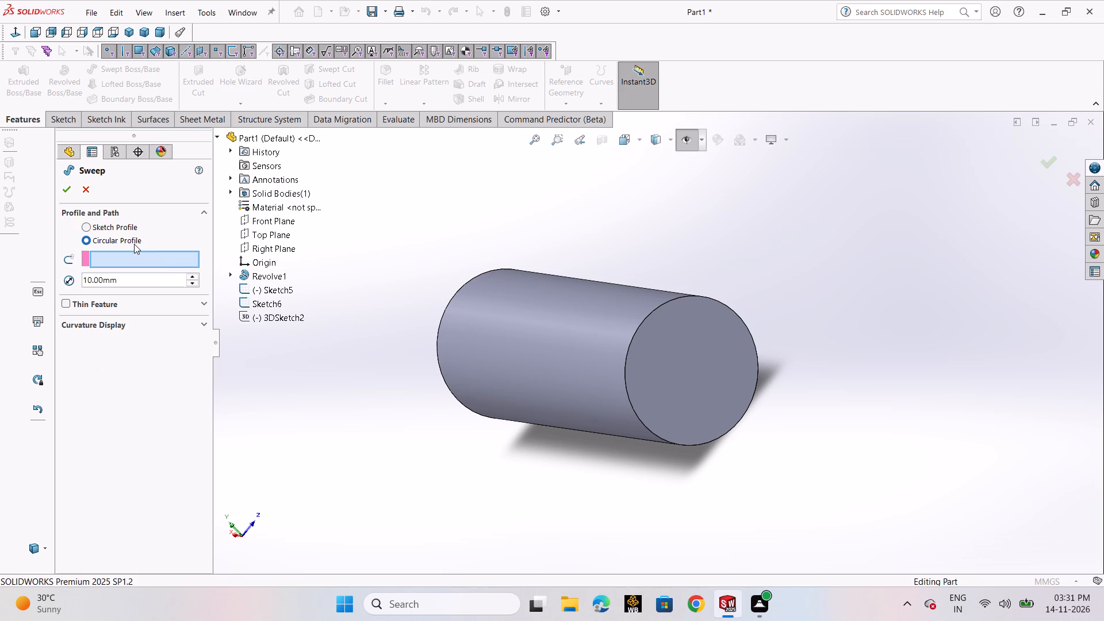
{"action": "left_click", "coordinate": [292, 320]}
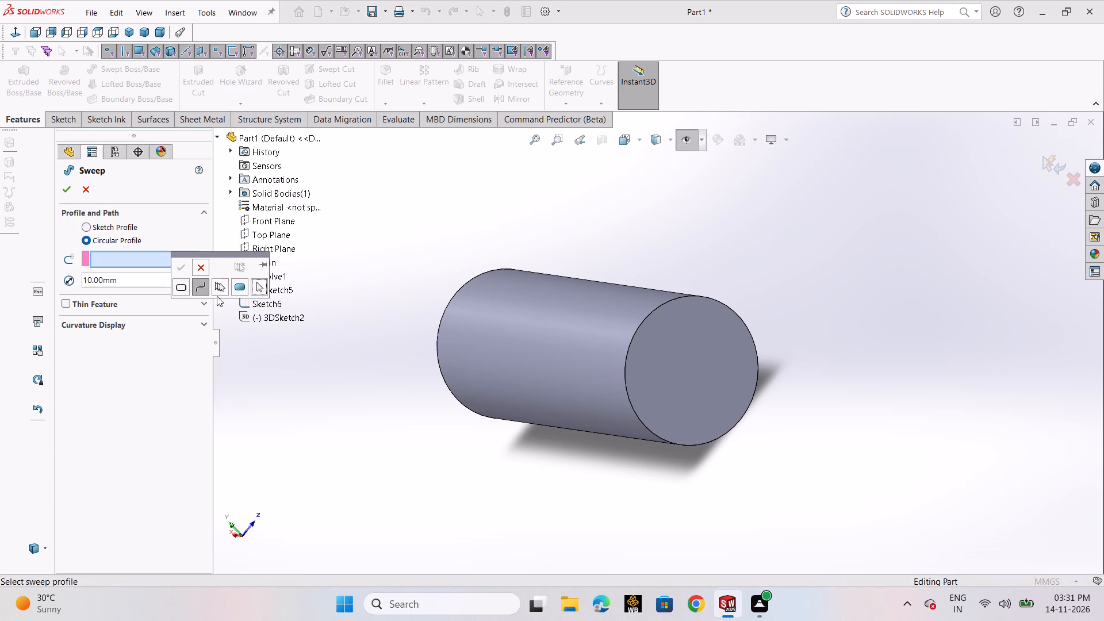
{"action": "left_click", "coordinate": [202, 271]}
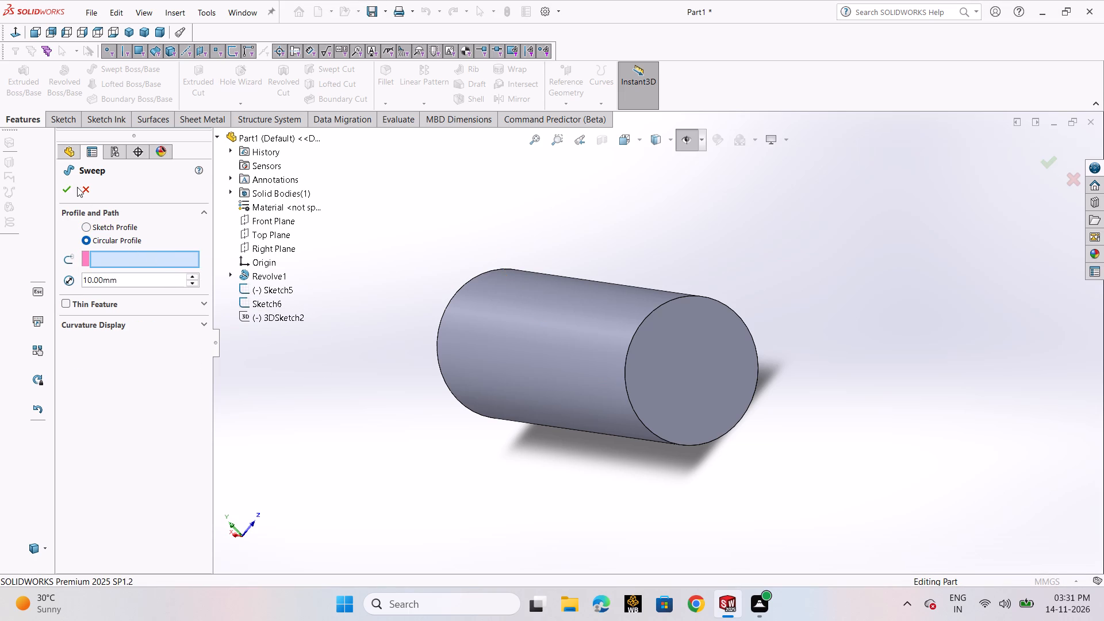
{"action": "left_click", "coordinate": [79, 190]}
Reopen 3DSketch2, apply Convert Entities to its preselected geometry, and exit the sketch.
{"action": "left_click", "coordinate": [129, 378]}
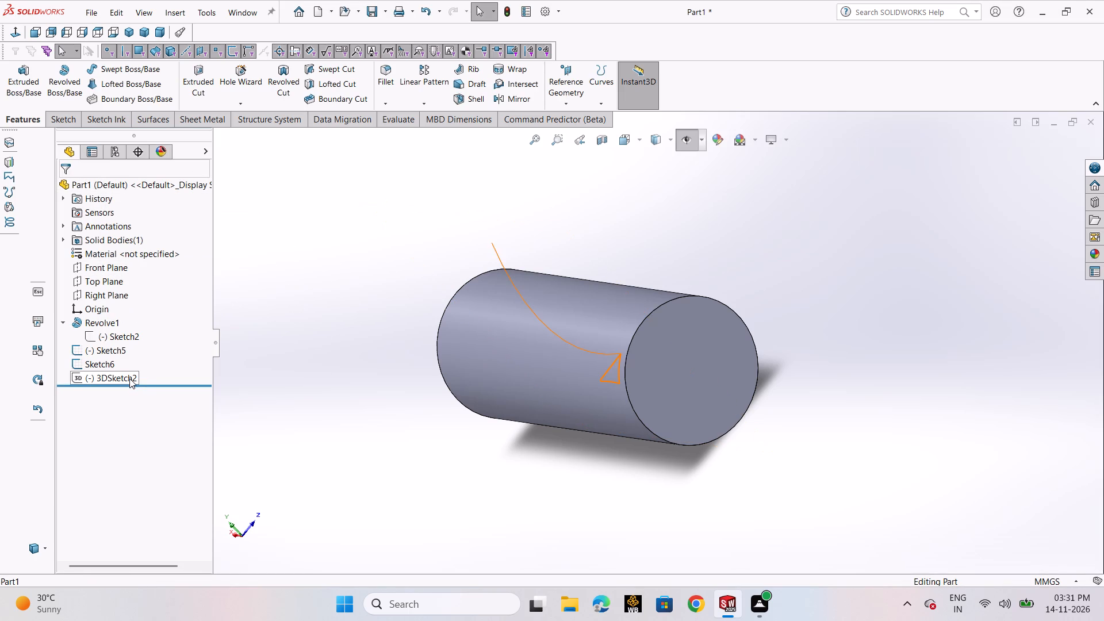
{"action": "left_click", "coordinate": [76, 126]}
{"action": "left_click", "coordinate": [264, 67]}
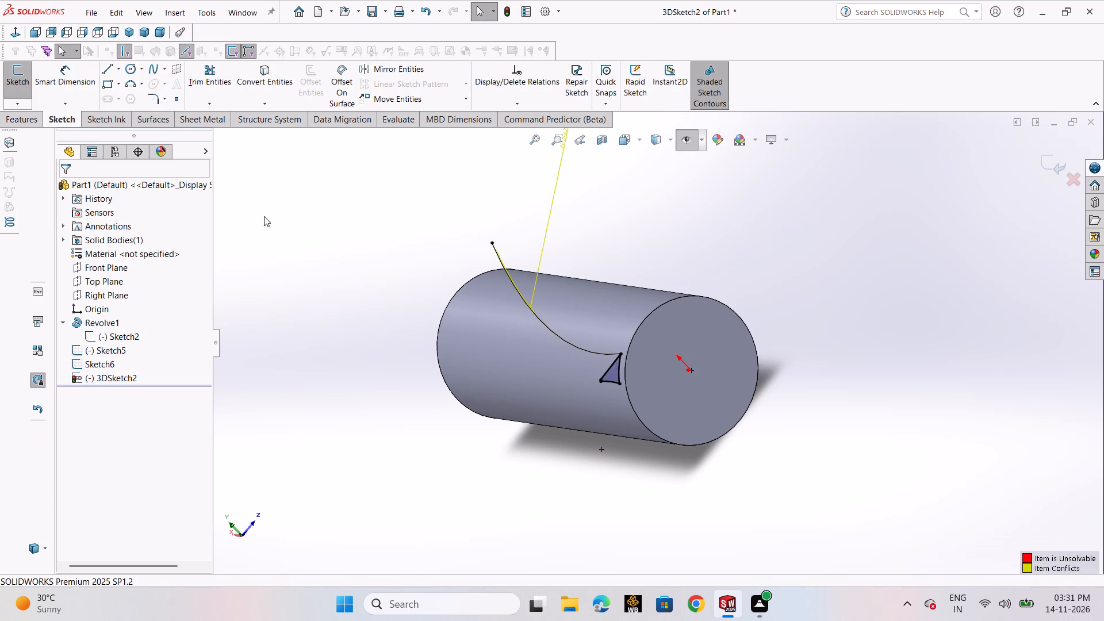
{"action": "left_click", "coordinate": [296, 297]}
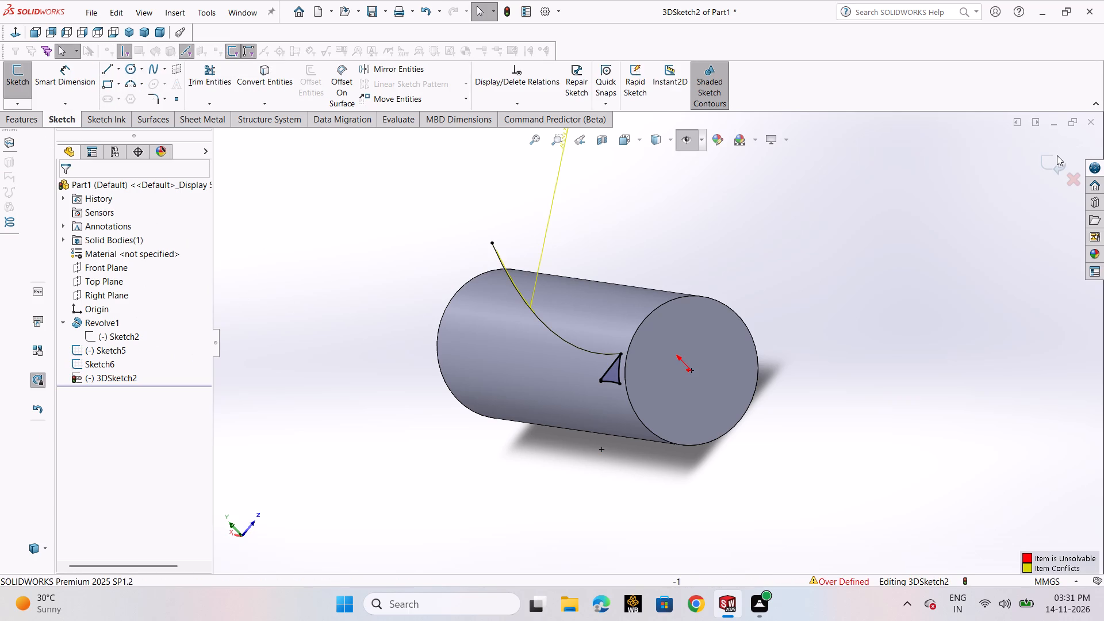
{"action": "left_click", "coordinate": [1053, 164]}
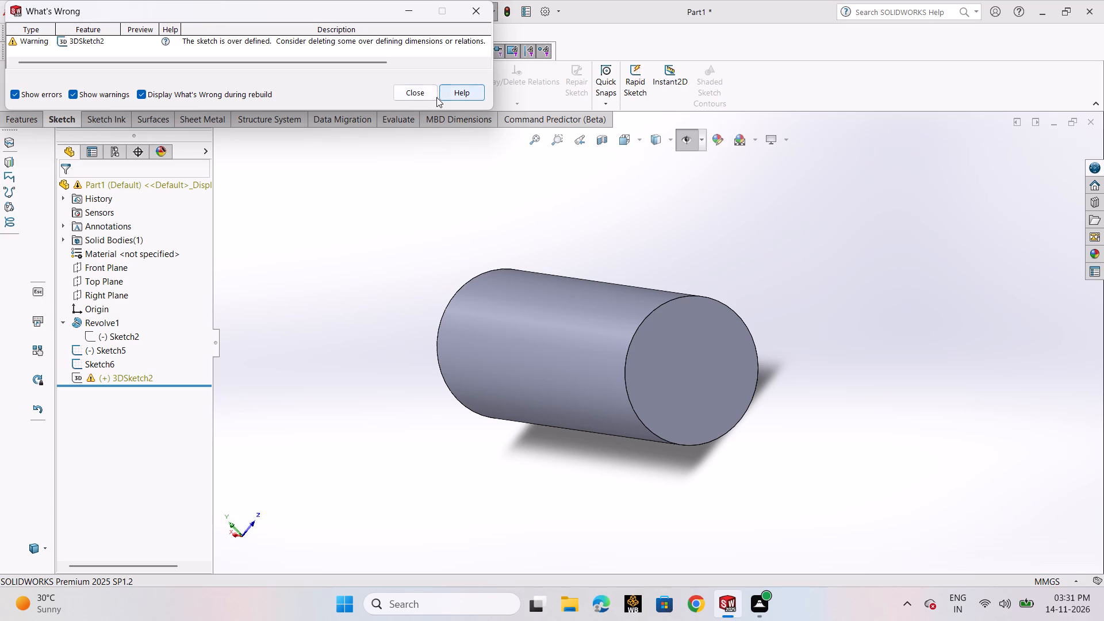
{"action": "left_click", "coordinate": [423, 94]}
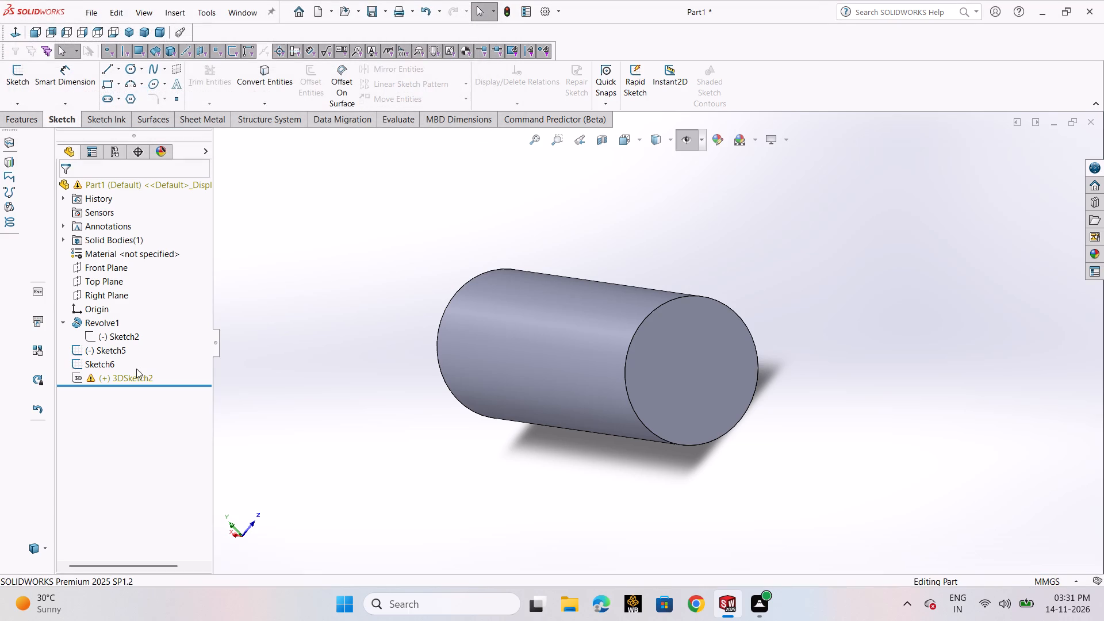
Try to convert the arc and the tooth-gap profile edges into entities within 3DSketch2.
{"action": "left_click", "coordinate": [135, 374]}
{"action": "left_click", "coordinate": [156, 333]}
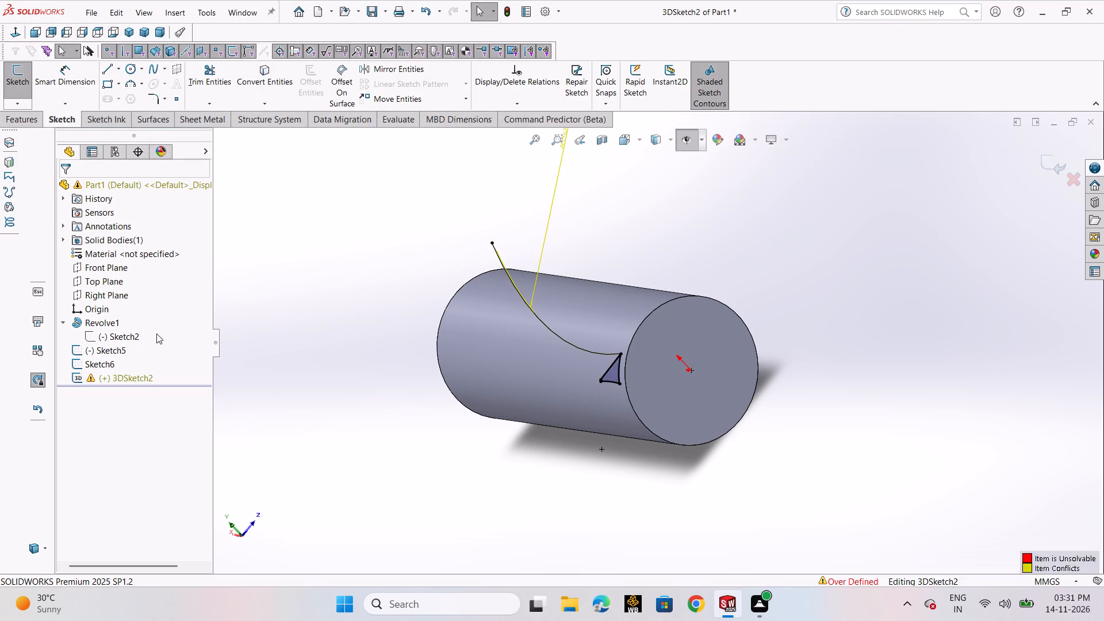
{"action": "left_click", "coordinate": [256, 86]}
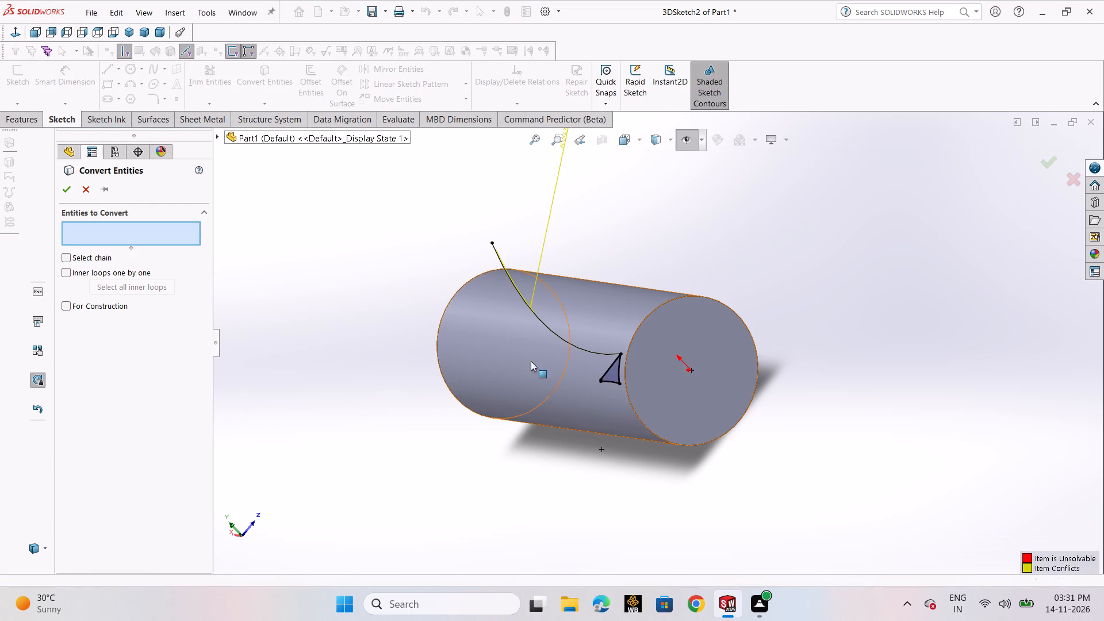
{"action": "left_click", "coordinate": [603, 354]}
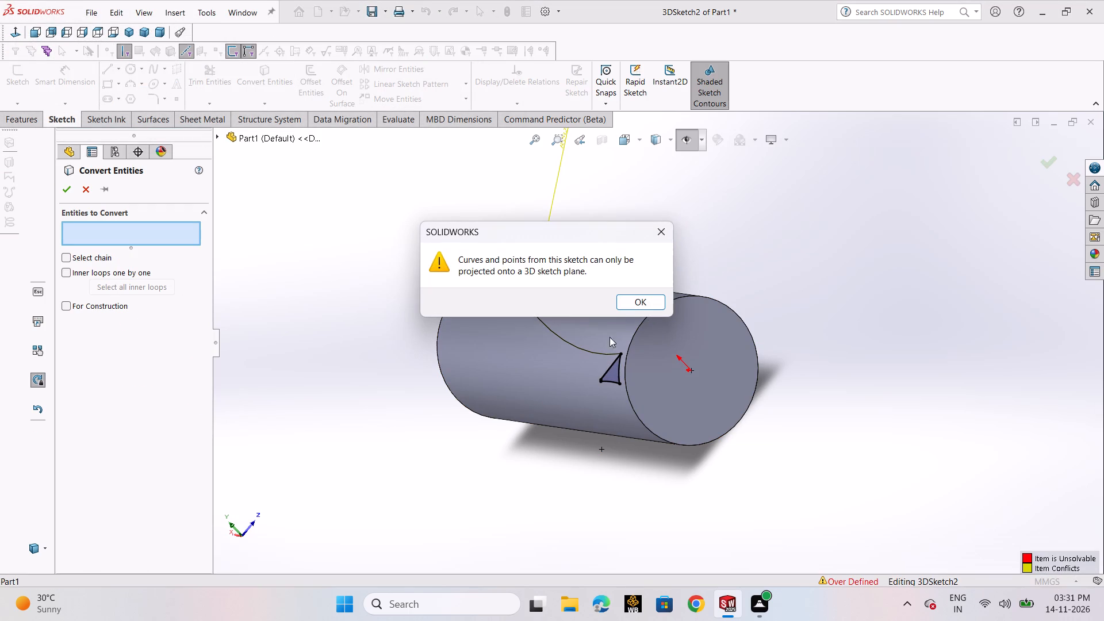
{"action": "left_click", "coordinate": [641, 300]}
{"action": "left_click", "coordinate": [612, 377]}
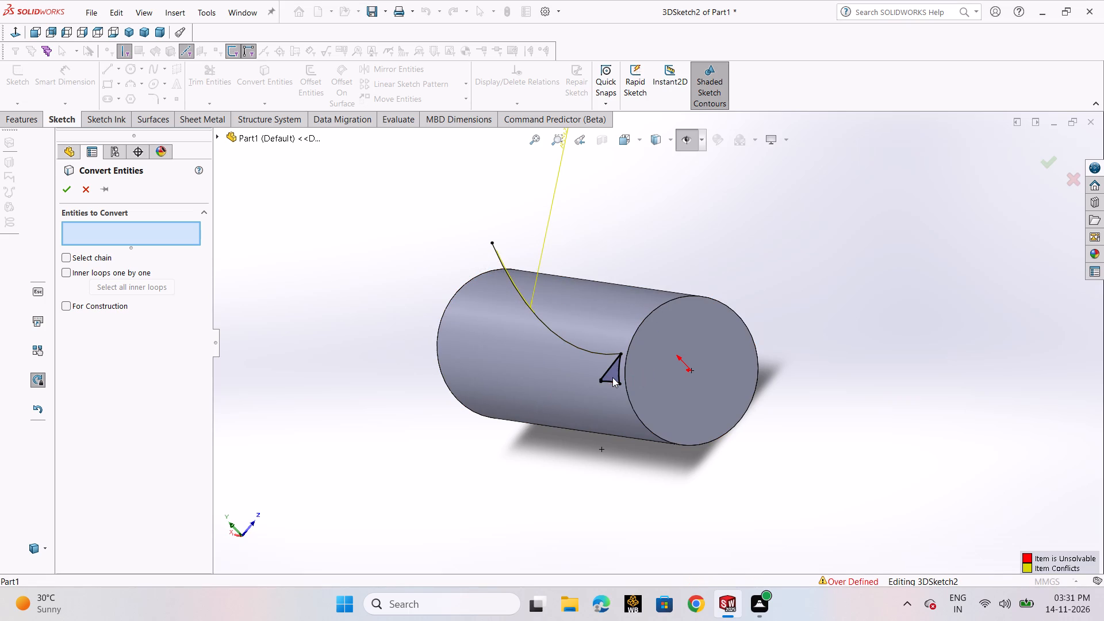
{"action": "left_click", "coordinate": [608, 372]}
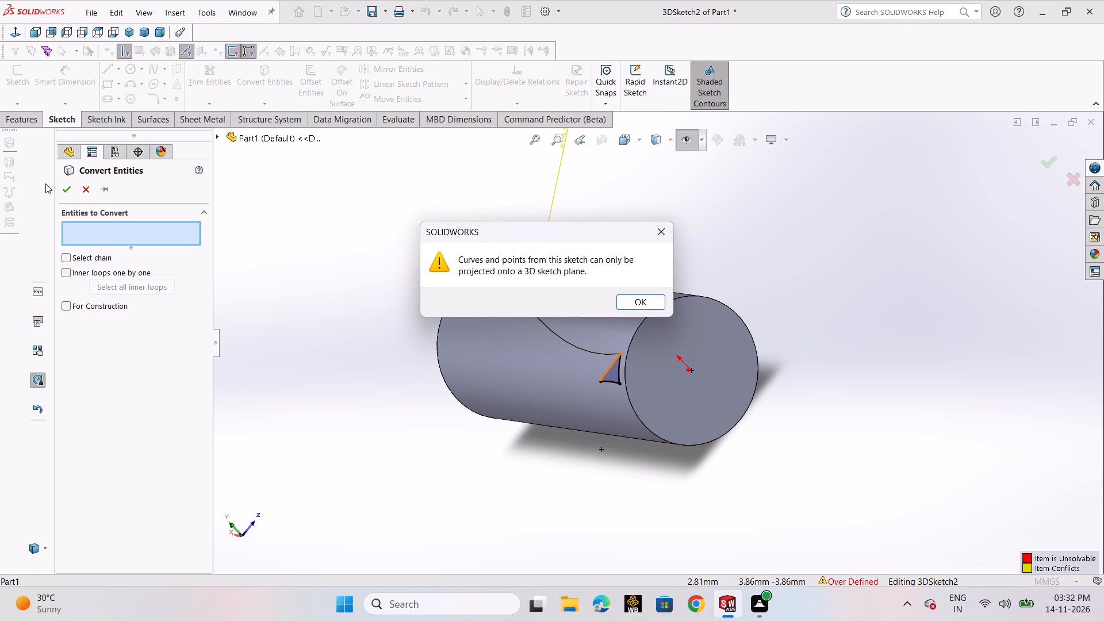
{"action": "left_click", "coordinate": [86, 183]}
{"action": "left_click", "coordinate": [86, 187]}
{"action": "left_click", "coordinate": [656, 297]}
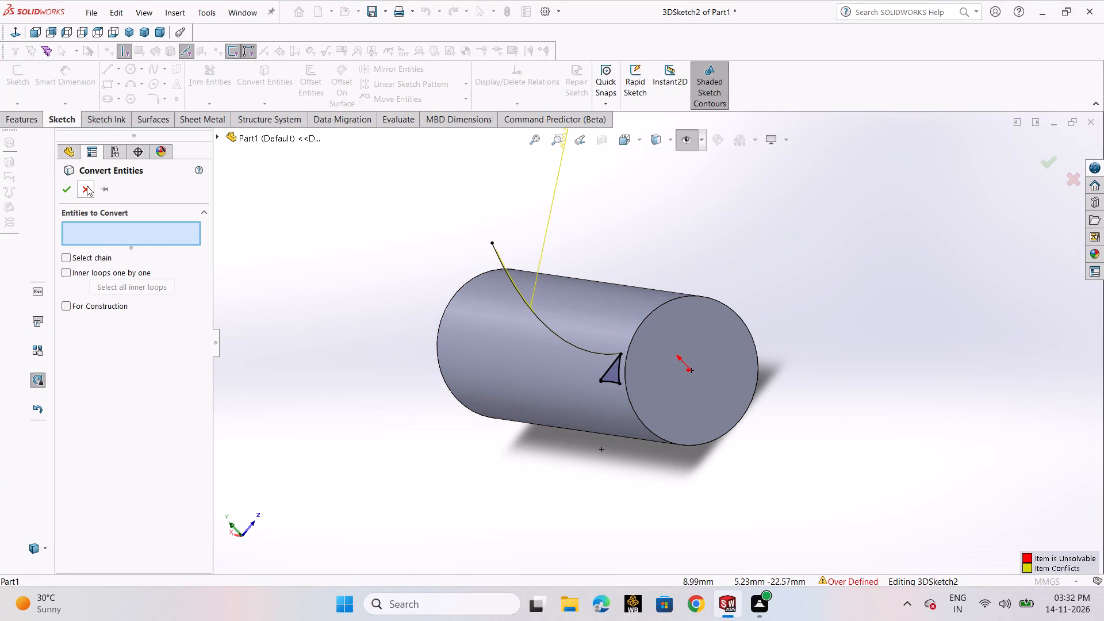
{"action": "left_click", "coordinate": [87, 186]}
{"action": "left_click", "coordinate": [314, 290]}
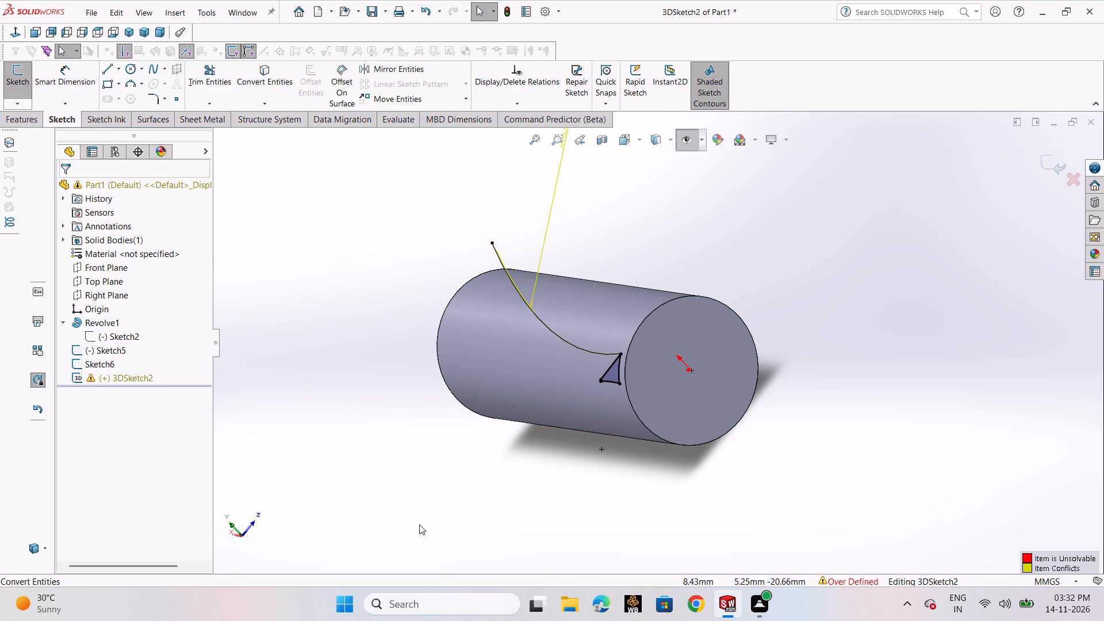
Exit the sketch and delete 3DSketch2 from the part.
{"action": "left_click", "coordinate": [105, 375]}
{"action": "right_click", "coordinate": [105, 375]}
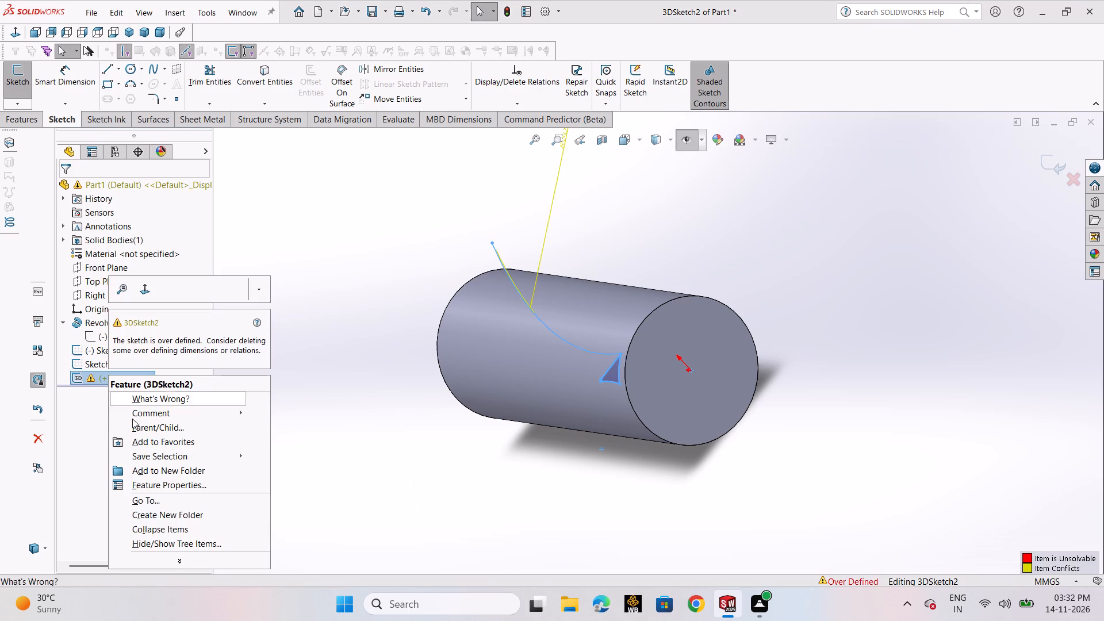
{"action": "left_click", "coordinate": [1042, 162]}
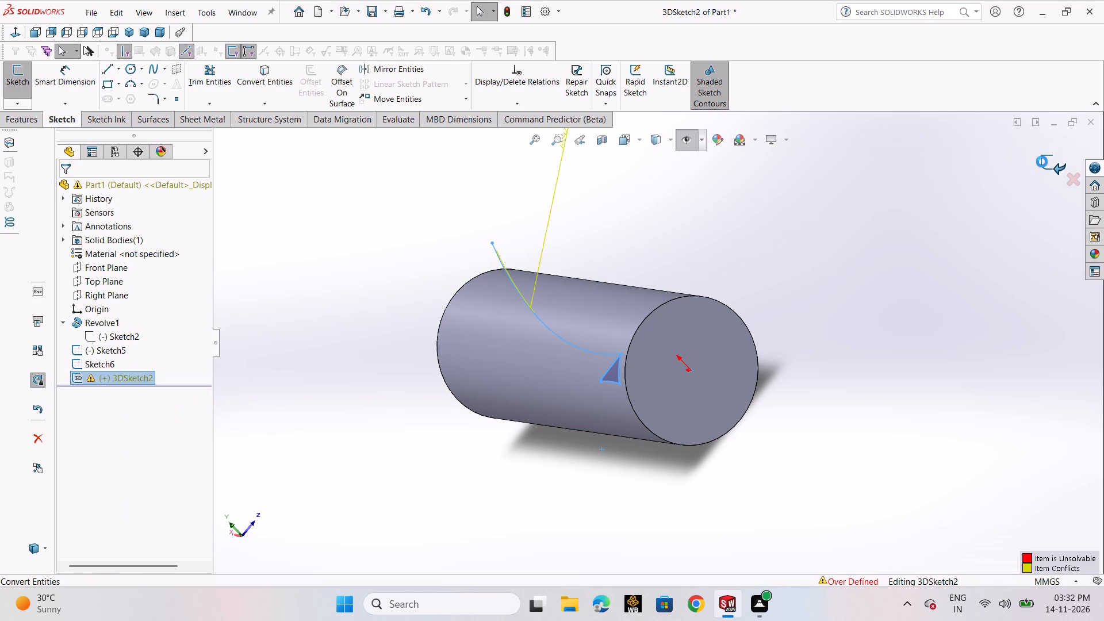
{"action": "left_click", "coordinate": [131, 378]}
{"action": "right_click", "coordinate": [131, 378]}
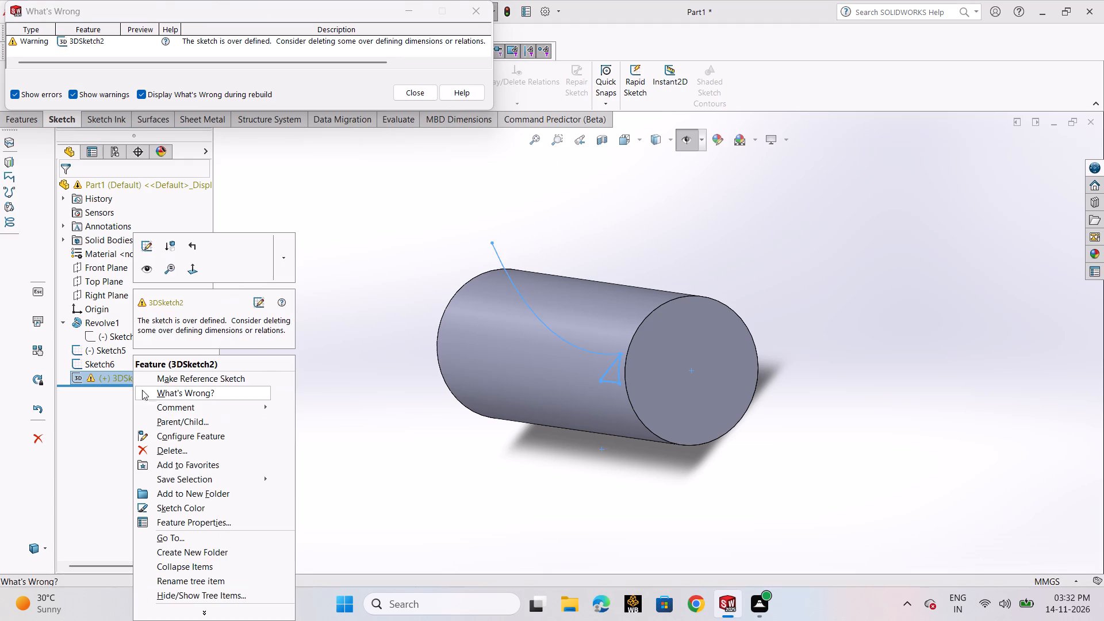
{"action": "left_click", "coordinate": [155, 453]}
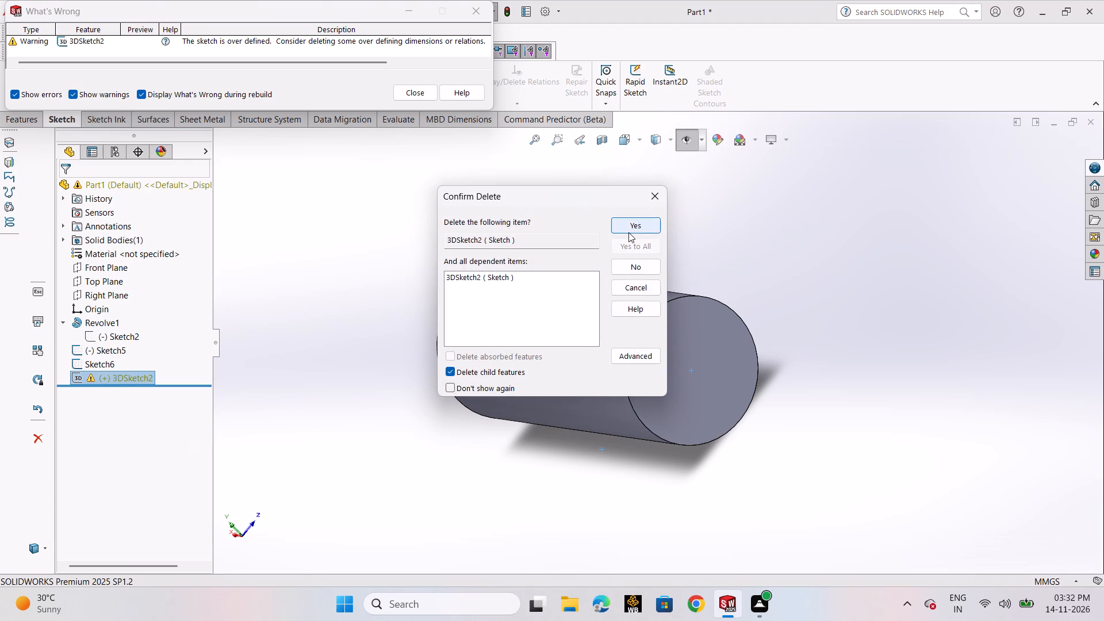
{"action": "left_click", "coordinate": [628, 232]}
{"action": "left_click", "coordinate": [304, 371]}
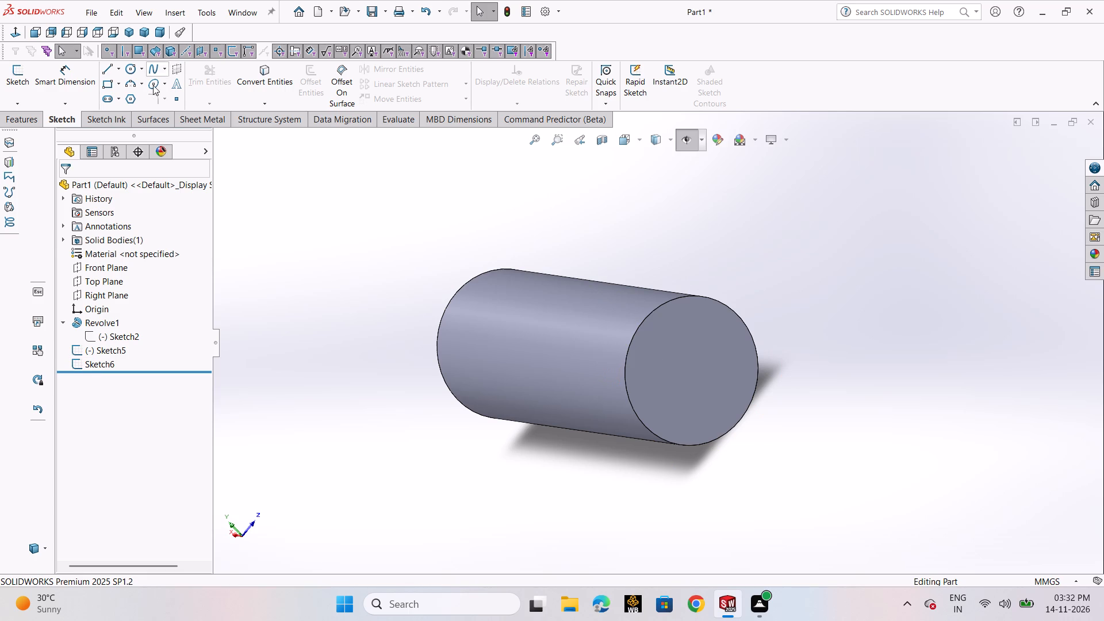
{"action": "left_click", "coordinate": [308, 210]}
Create a reference plane midway between the cylinder's two end faces.
{"action": "left_click", "coordinate": [7, 114]}
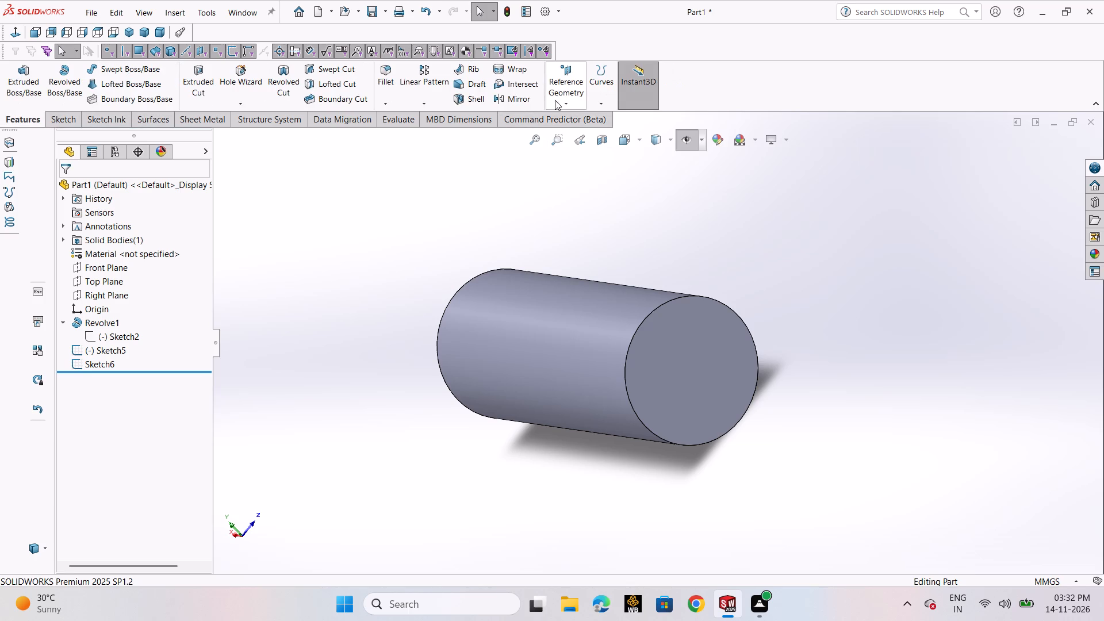
{"action": "left_click", "coordinate": [557, 98]}
{"action": "left_click", "coordinate": [566, 121]}
{"action": "left_click", "coordinate": [697, 359]}
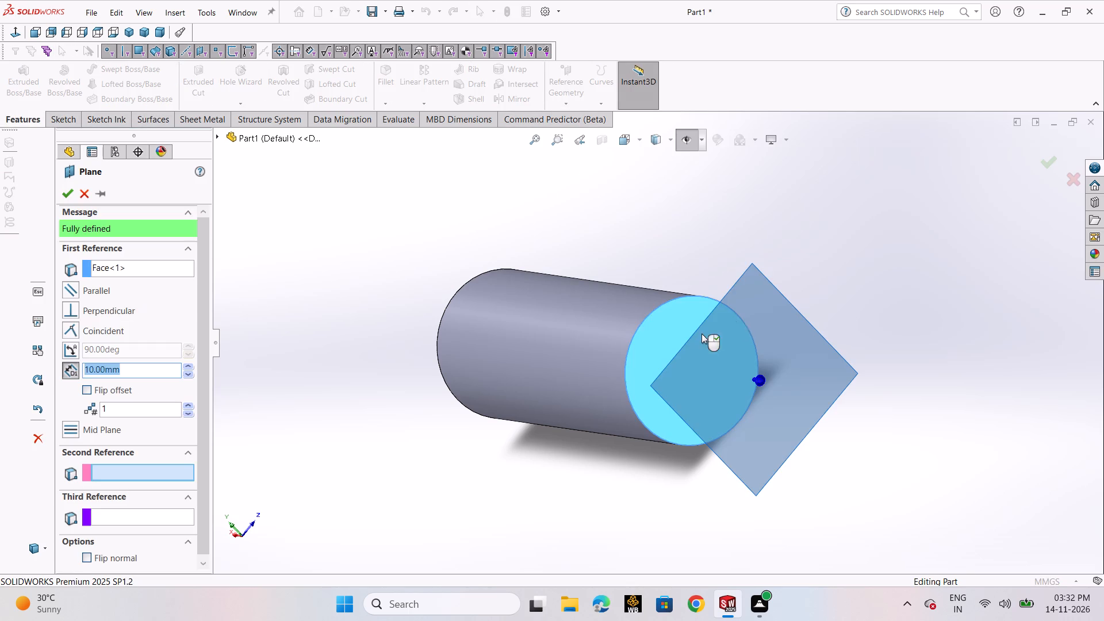
{"action": "middle_click_drag", "start_coordinate": [899, 306], "coordinate": [950, 333]}
{"action": "middle_click_drag", "start_coordinate": [504, 316], "coordinate": [614, 316]}
{"action": "left_click", "coordinate": [480, 317]}
{"action": "left_click", "coordinate": [62, 198]}
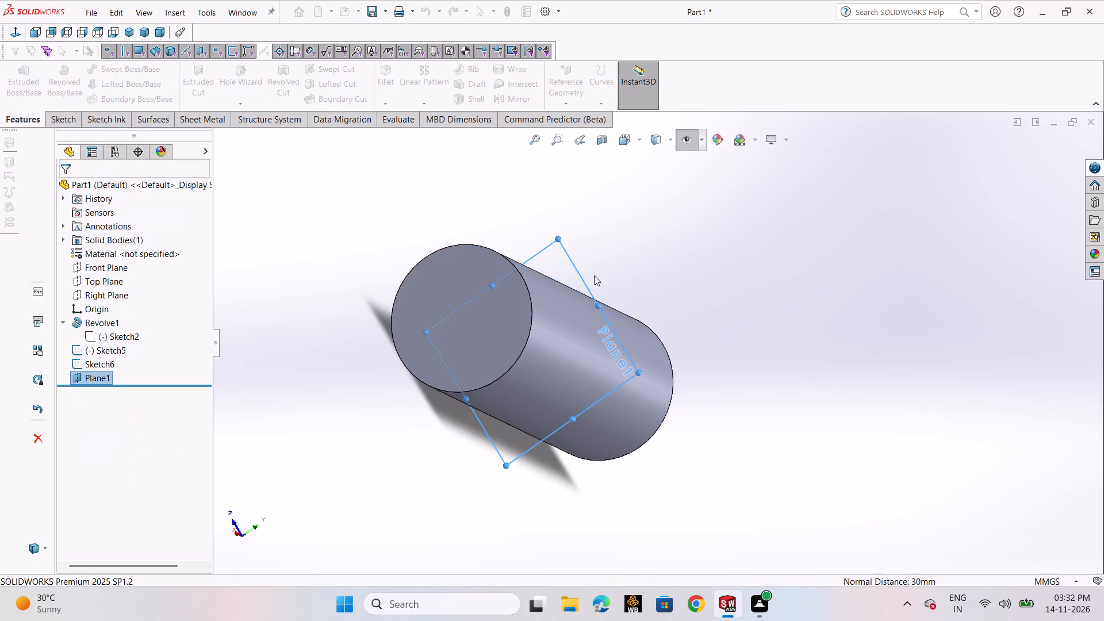
Create a reference plane offset 15 mm from Plane1 with the offset direction flipped, at one end of the cylinder.
{"action": "middle_click_drag", "start_coordinate": [731, 278], "coordinate": [596, 238]}
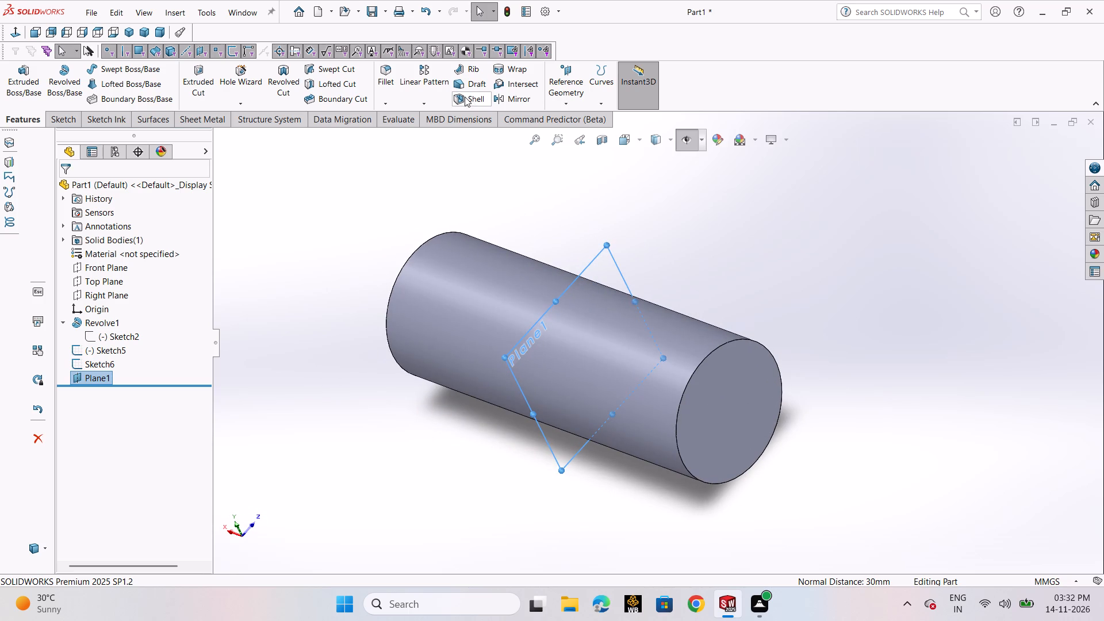
{"action": "left_click", "coordinate": [571, 106]}
{"action": "left_click", "coordinate": [572, 115]}
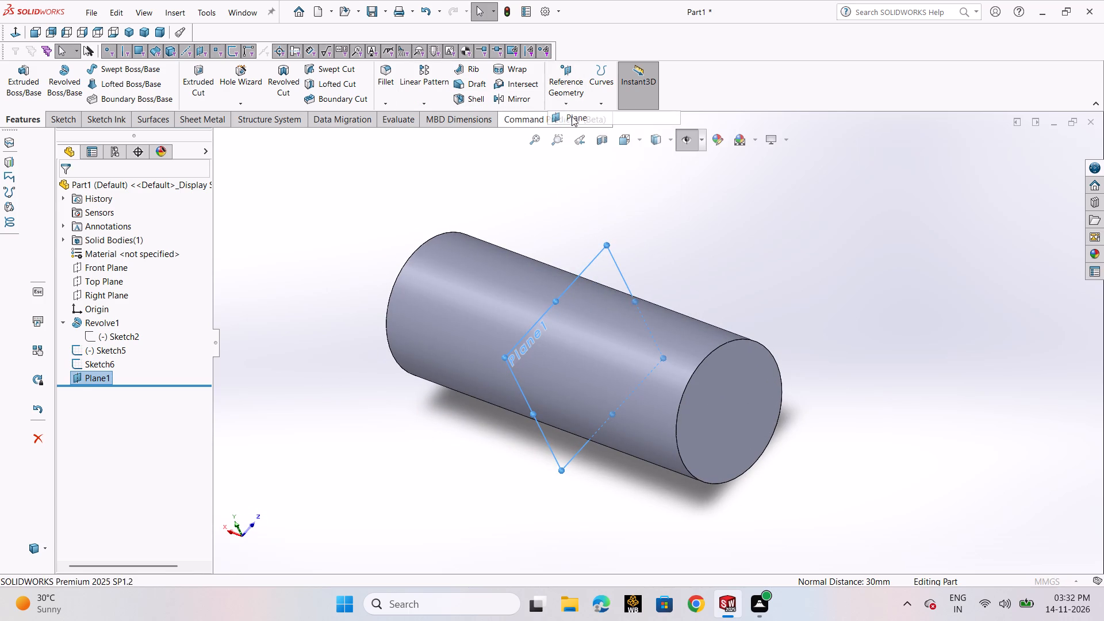
{"action": "left_click", "coordinate": [519, 363]}
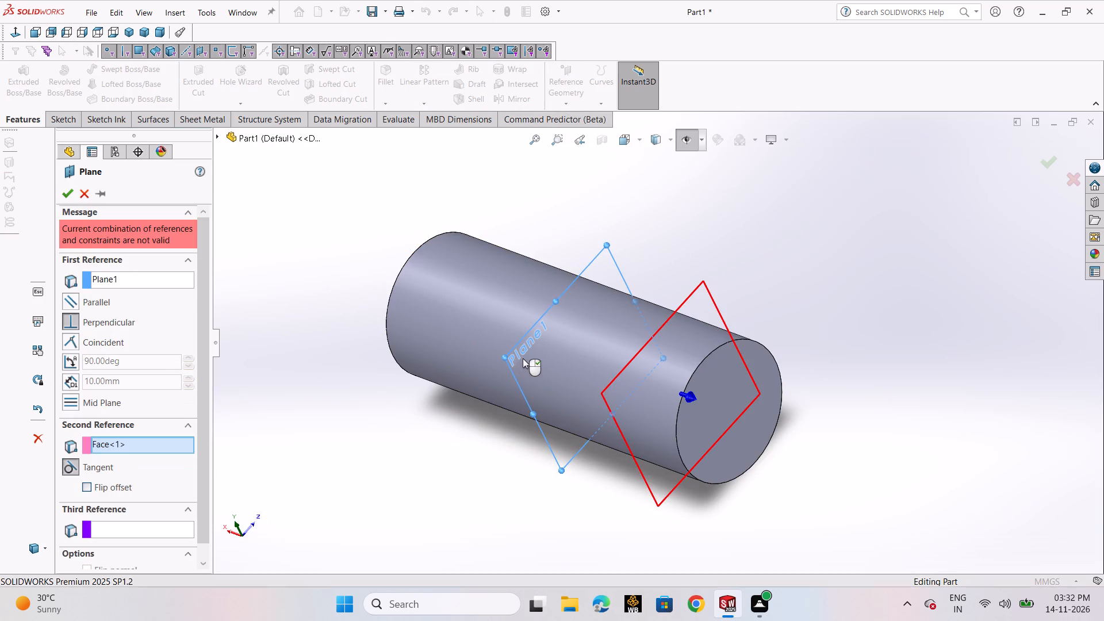
{"action": "left_click", "coordinate": [87, 489]}
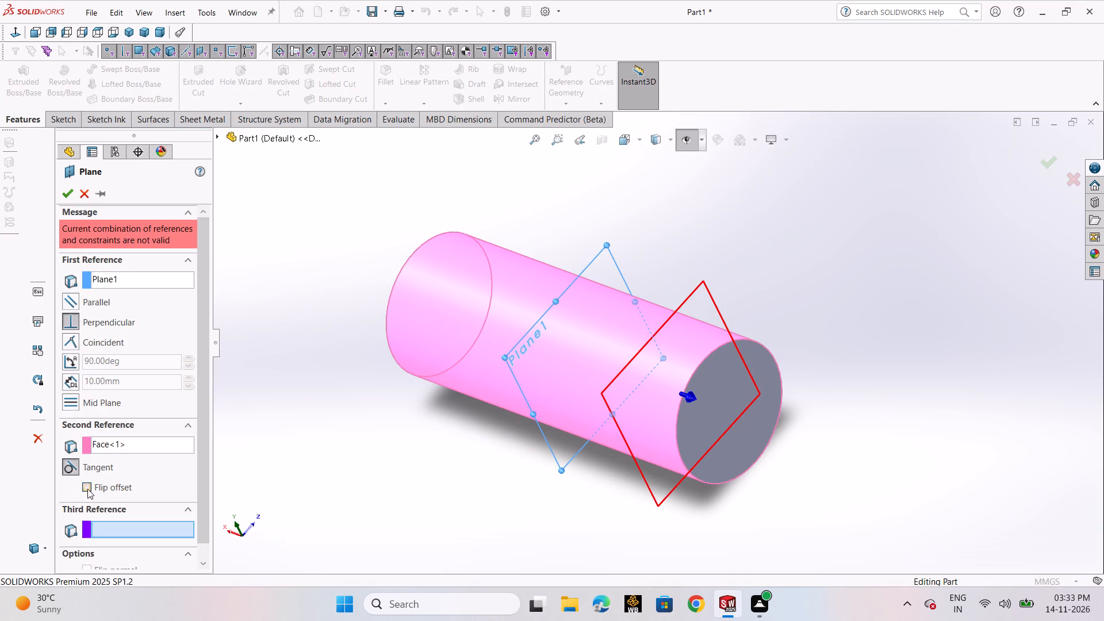
{"action": "scroll", "coordinate": [143, 439], "scroll_direction": "down", "scroll_amount": 3}
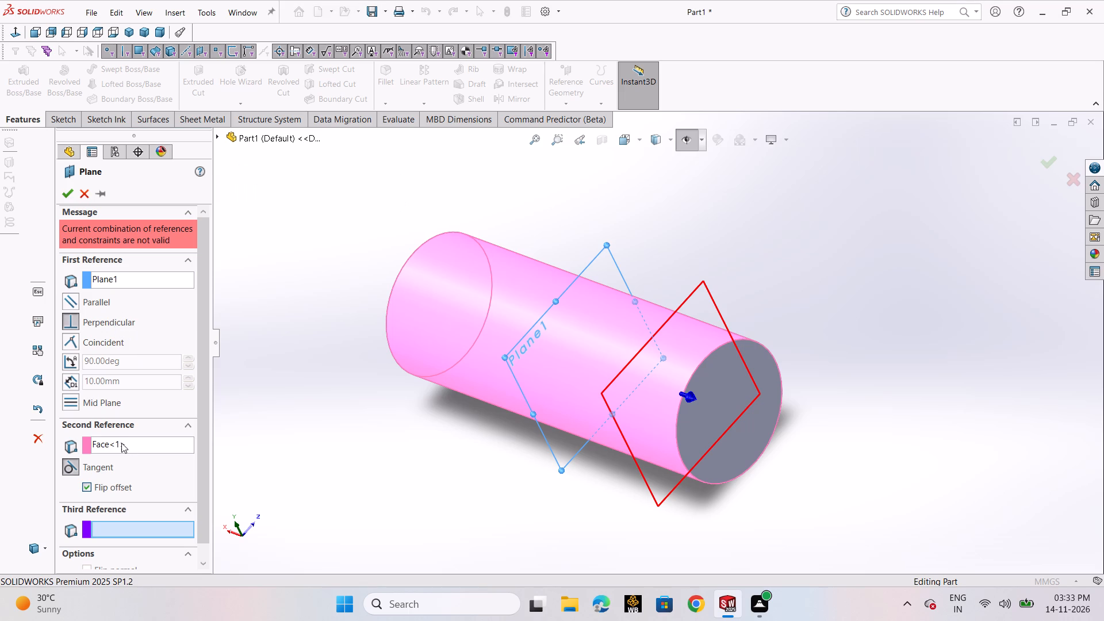
{"action": "left_click", "coordinate": [120, 444]}
{"action": "right_click", "coordinate": [120, 442]}
{"action": "left_click", "coordinate": [136, 454]}
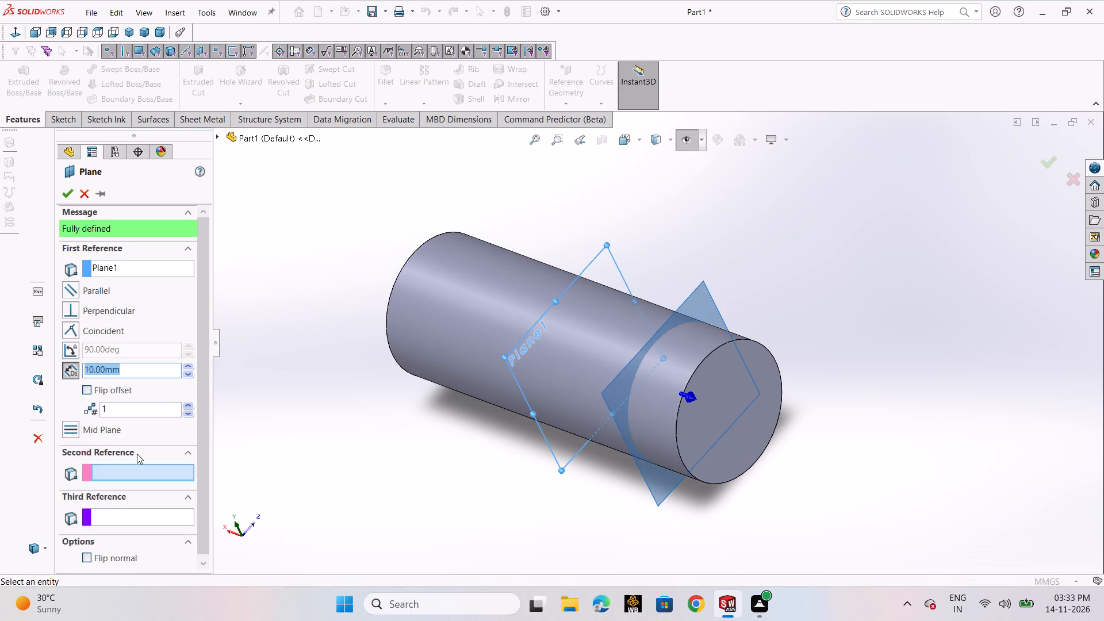
{"action": "left_click", "coordinate": [89, 390]}
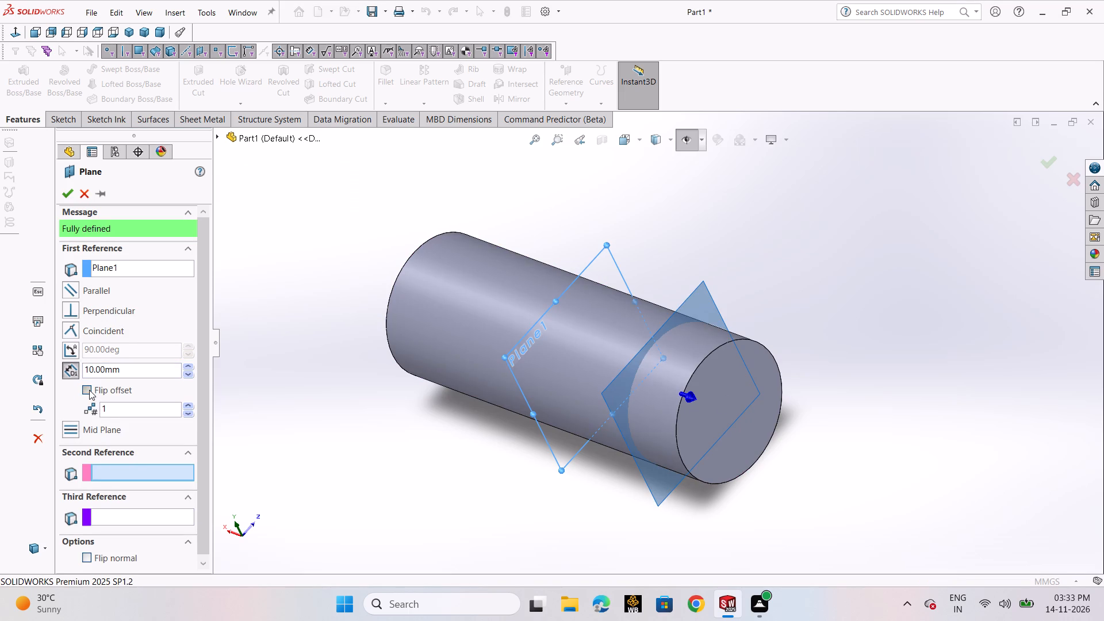
{"action": "left_click", "coordinate": [186, 367]}
{"action": "middle_click_drag", "start_coordinate": [454, 422], "coordinate": [488, 419]}
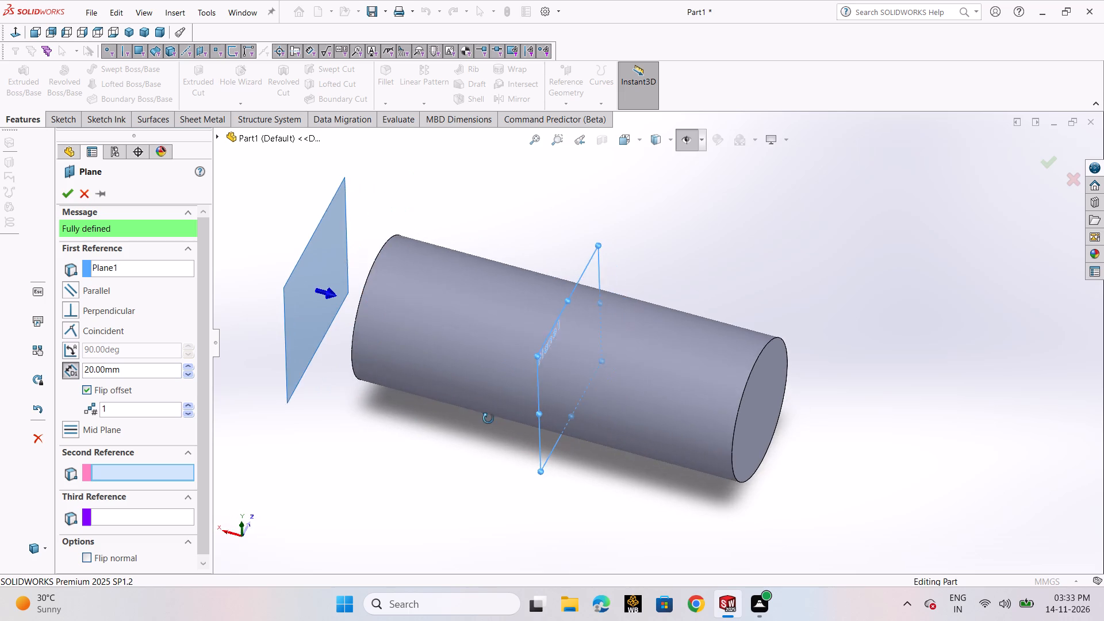
{"action": "middle_click_drag", "start_coordinate": [488, 419], "coordinate": [494, 418]}
{"action": "scroll", "coordinate": [321, 372], "scroll_direction": "down", "scroll_amount": 3}
{"action": "middle_click_drag", "start_coordinate": [346, 355], "coordinate": [353, 352]}
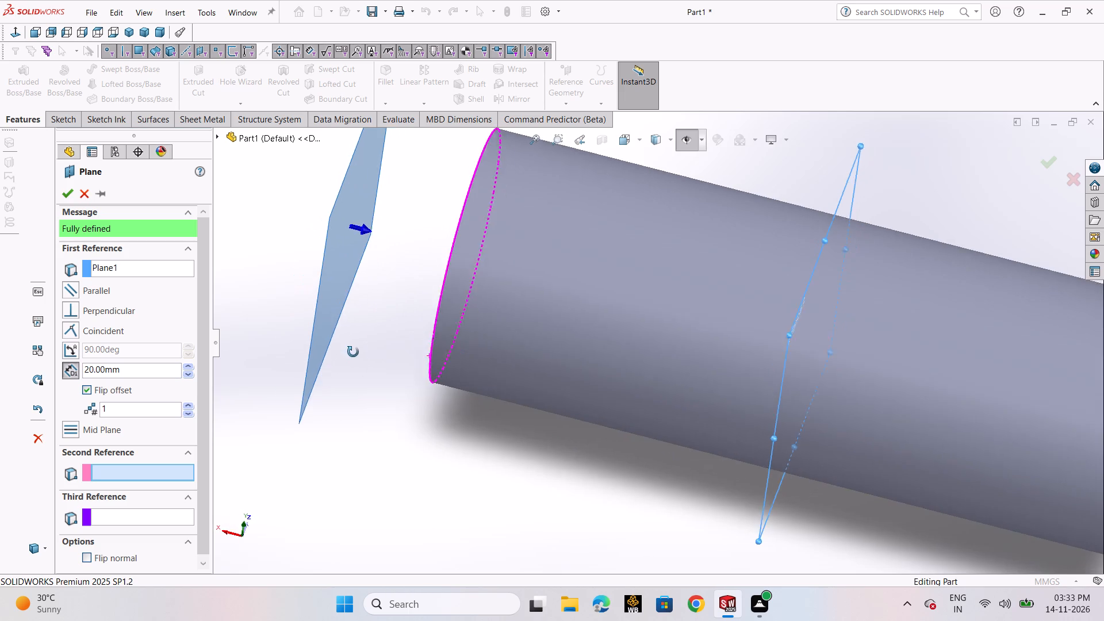
{"action": "middle_click_drag", "start_coordinate": [353, 352], "coordinate": [365, 351]}
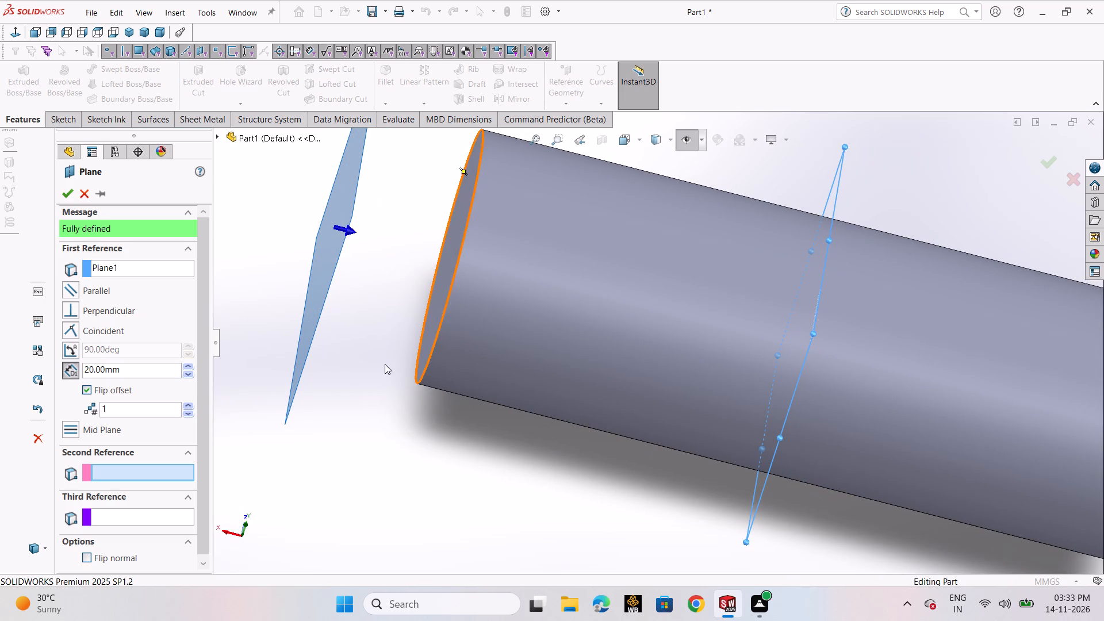
{"action": "double_click", "coordinate": [129, 369]}
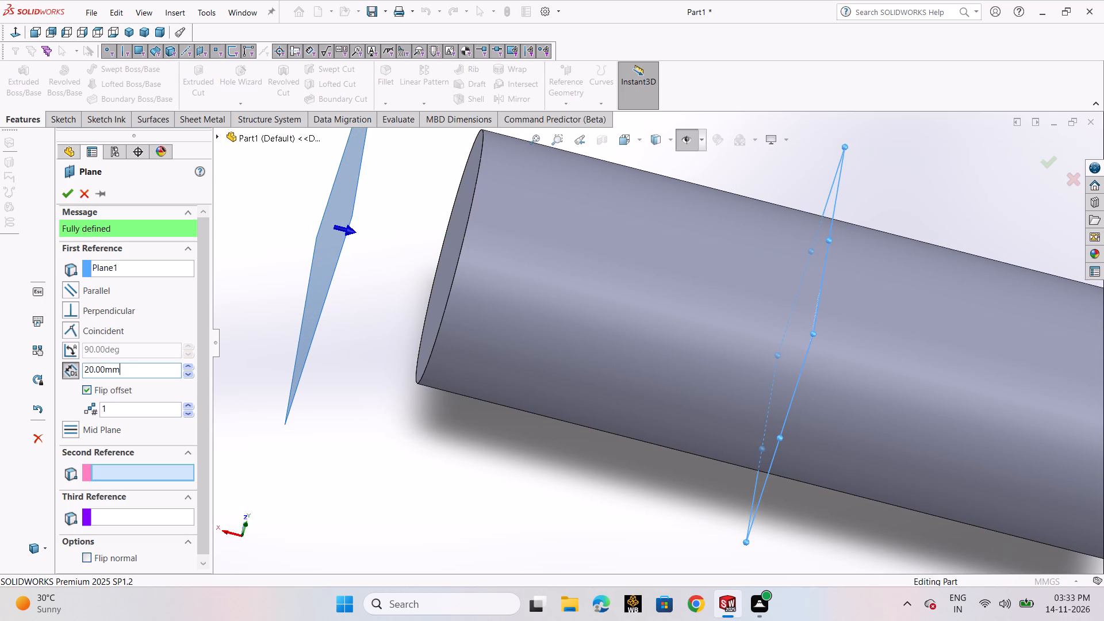
{"action": "type", "text": "15"}
{"action": "key", "text": "Return"}
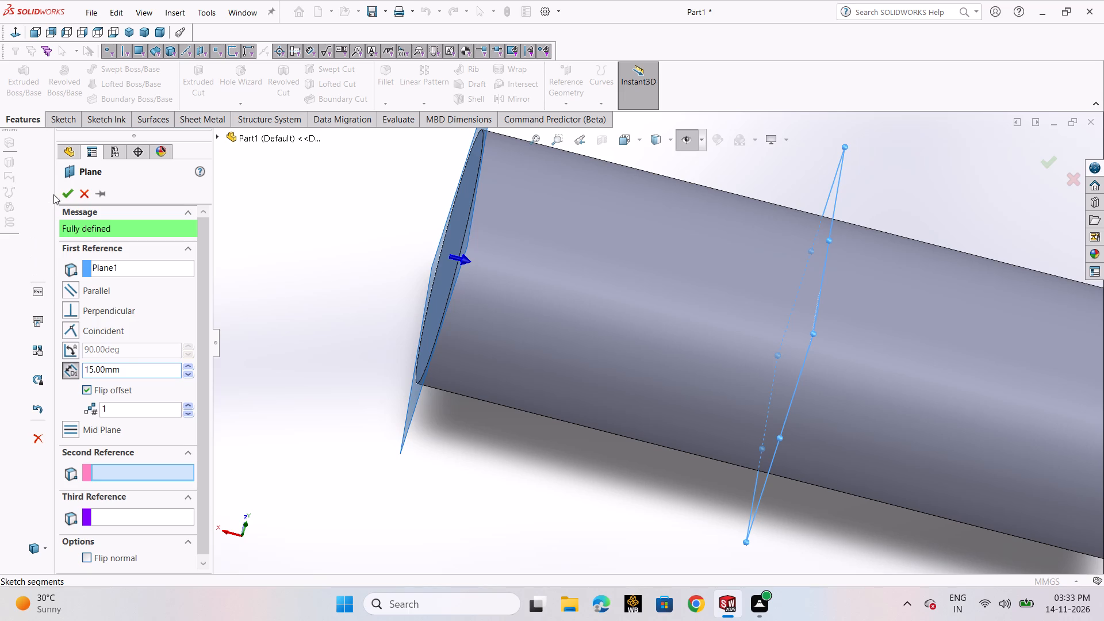
{"action": "left_click", "coordinate": [61, 192]}
{"action": "left_click", "coordinate": [292, 303]}
{"action": "scroll", "coordinate": [395, 332], "scroll_direction": "up", "scroll_amount": 4}
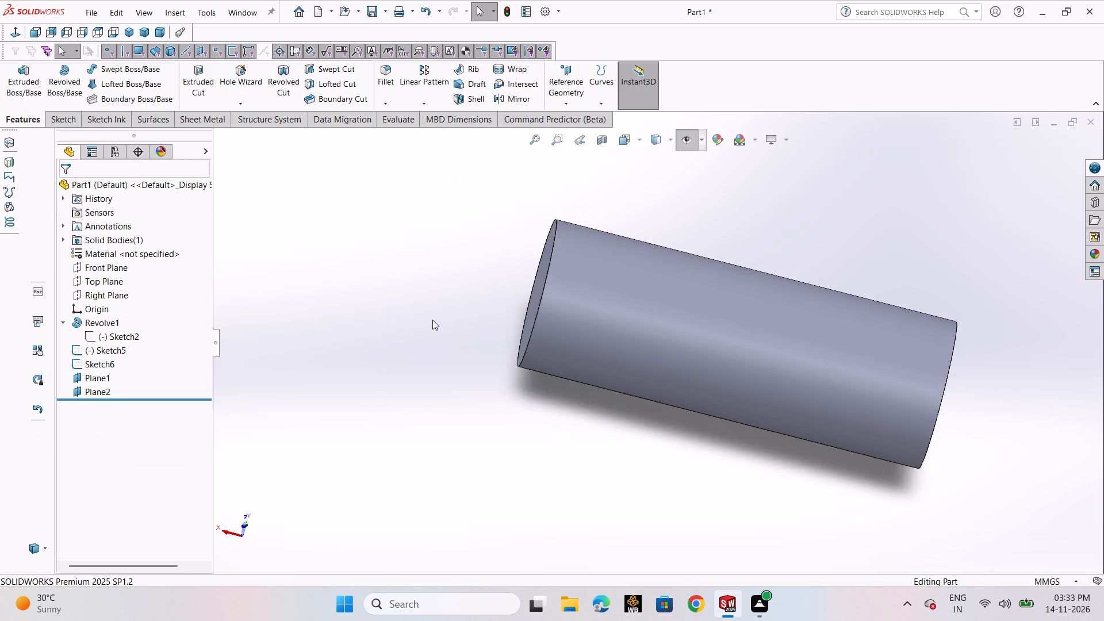
Sketch on the cylinder's end face opposite Plane2, convert the Sketch6 tooth-gap profile into it, and exit the sketch.
{"action": "scroll", "coordinate": [432, 320], "scroll_direction": "up", "scroll_amount": 1}
{"action": "middle_click_drag", "start_coordinate": [641, 356], "coordinate": [534, 315]}
{"action": "left_click", "coordinate": [733, 359]}
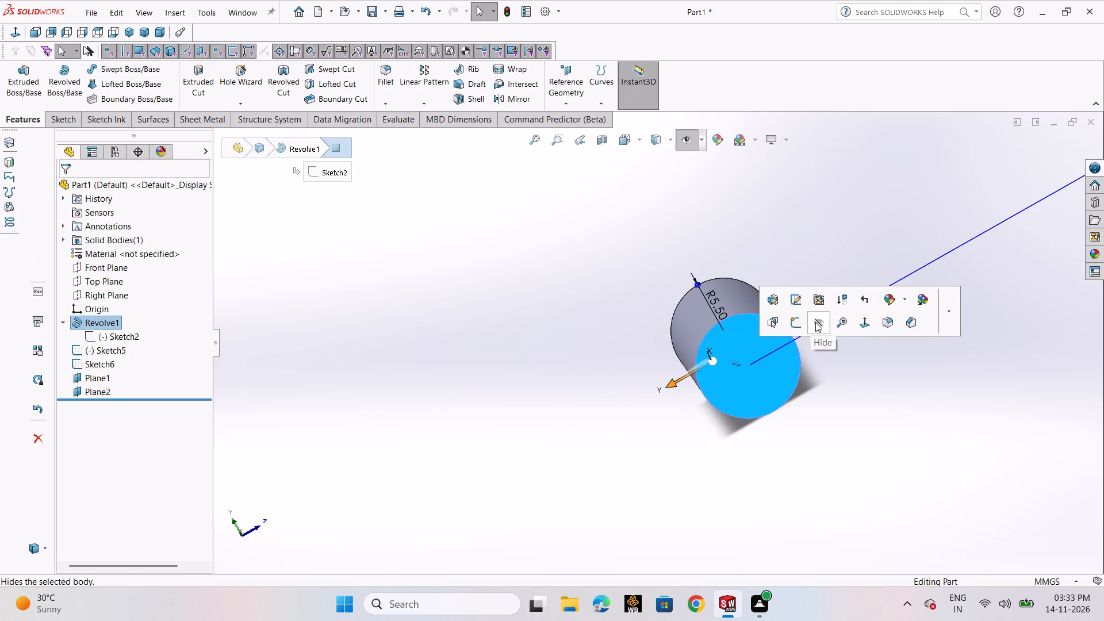
{"action": "left_click", "coordinate": [800, 324]}
{"action": "left_click", "coordinate": [447, 355]}
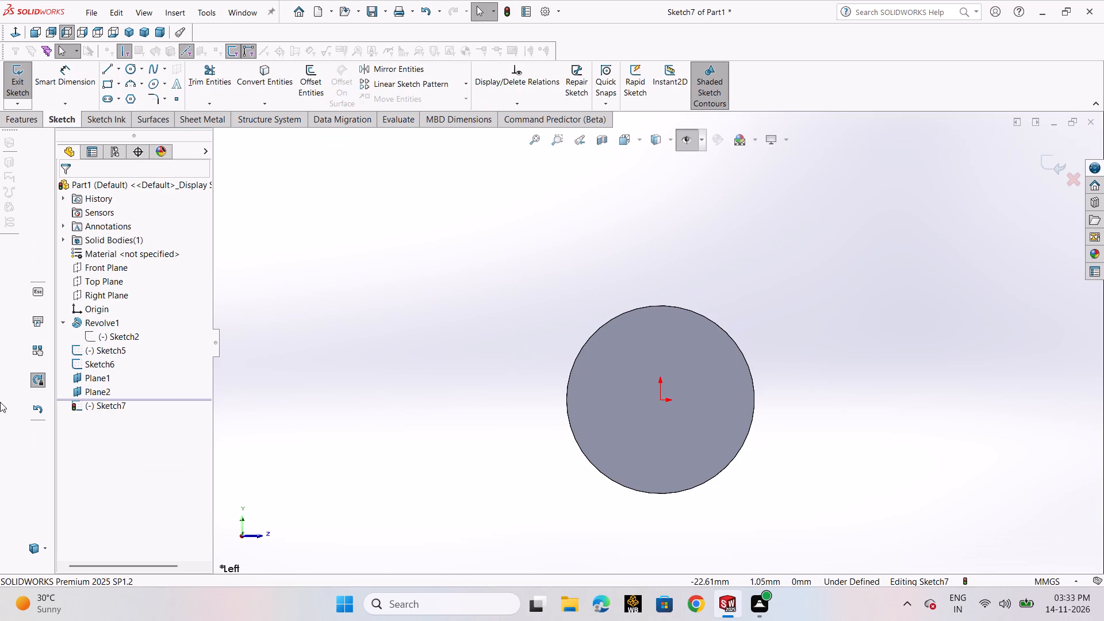
{"action": "left_click", "coordinate": [250, 79]}
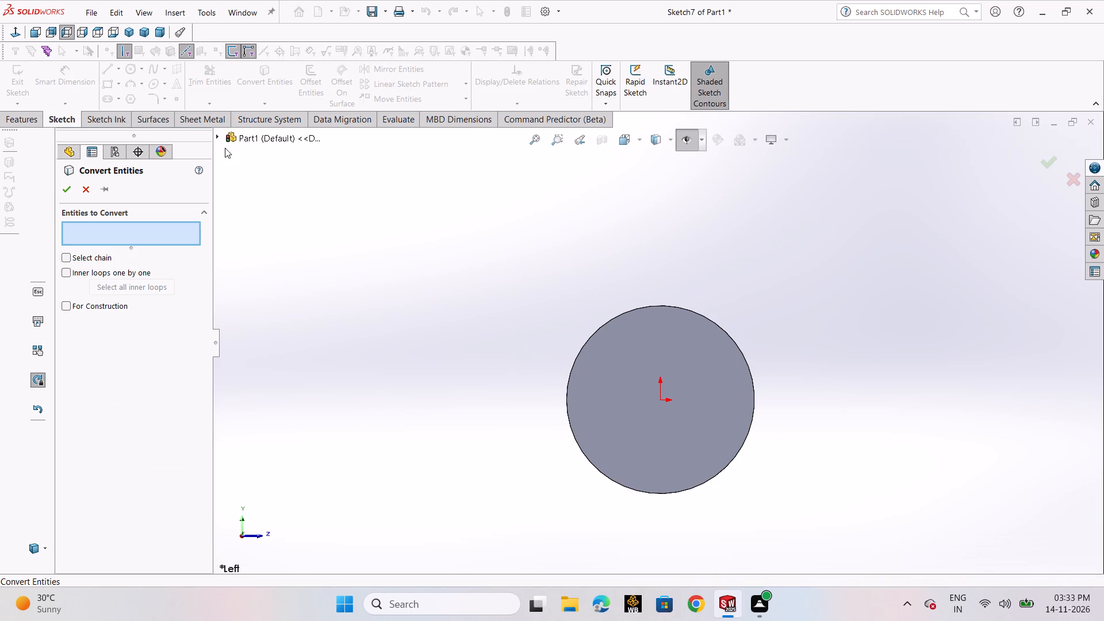
{"action": "left_click", "coordinate": [217, 139]}
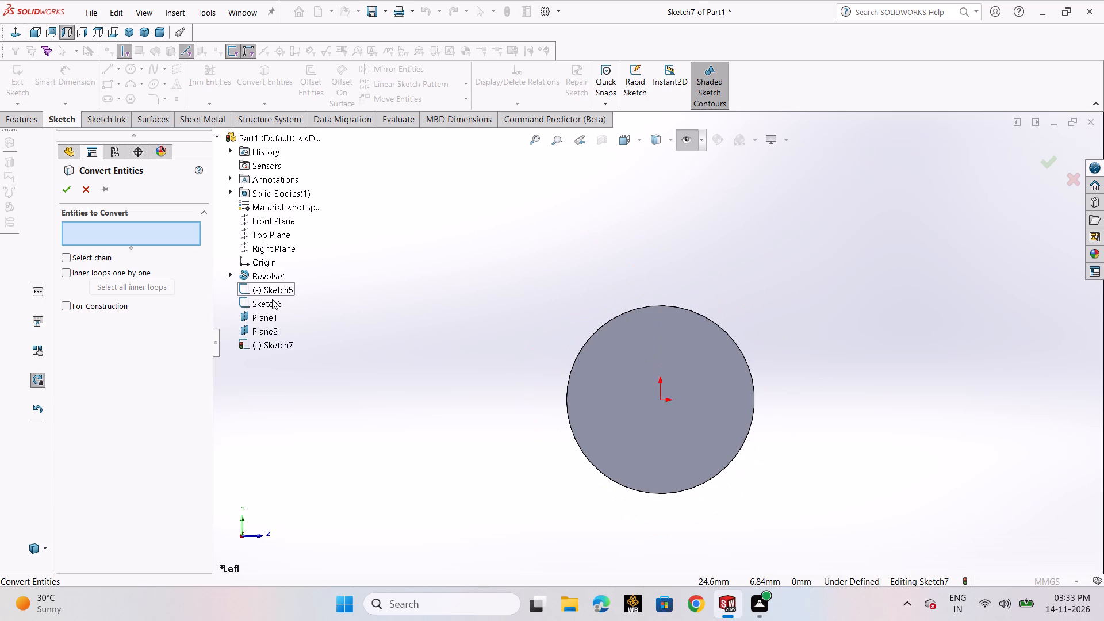
{"action": "left_click", "coordinate": [272, 299]}
{"action": "left_click", "coordinate": [60, 189]}
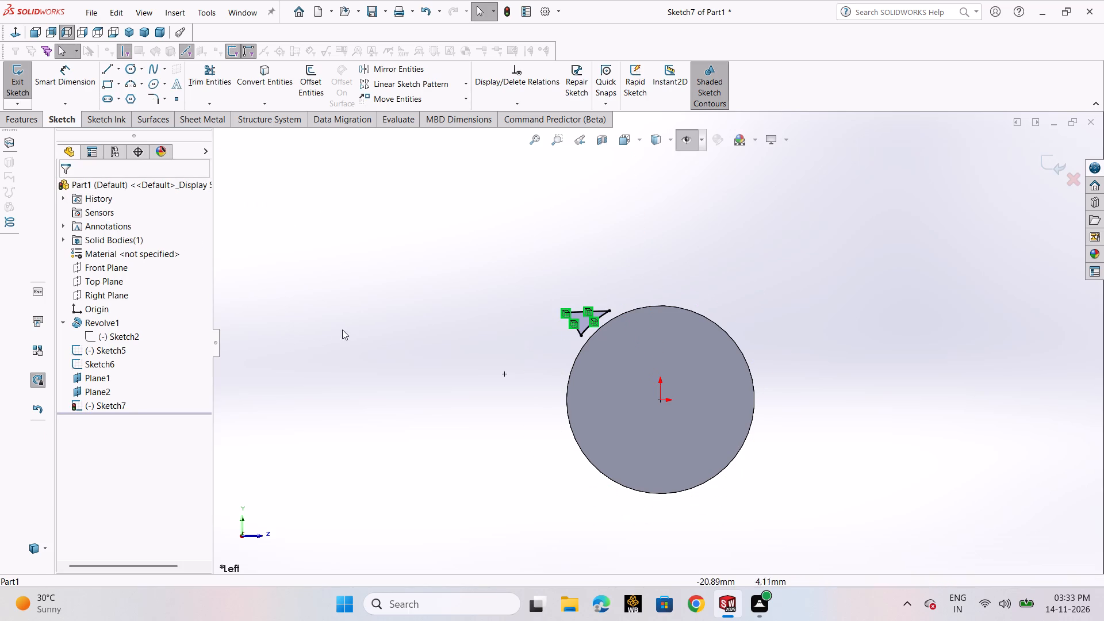
{"action": "left_click", "coordinate": [358, 331]}
{"action": "scroll", "coordinate": [359, 332], "scroll_direction": "up", "scroll_amount": 1}
{"action": "middle_click_drag", "start_coordinate": [476, 340], "coordinate": [499, 340]}
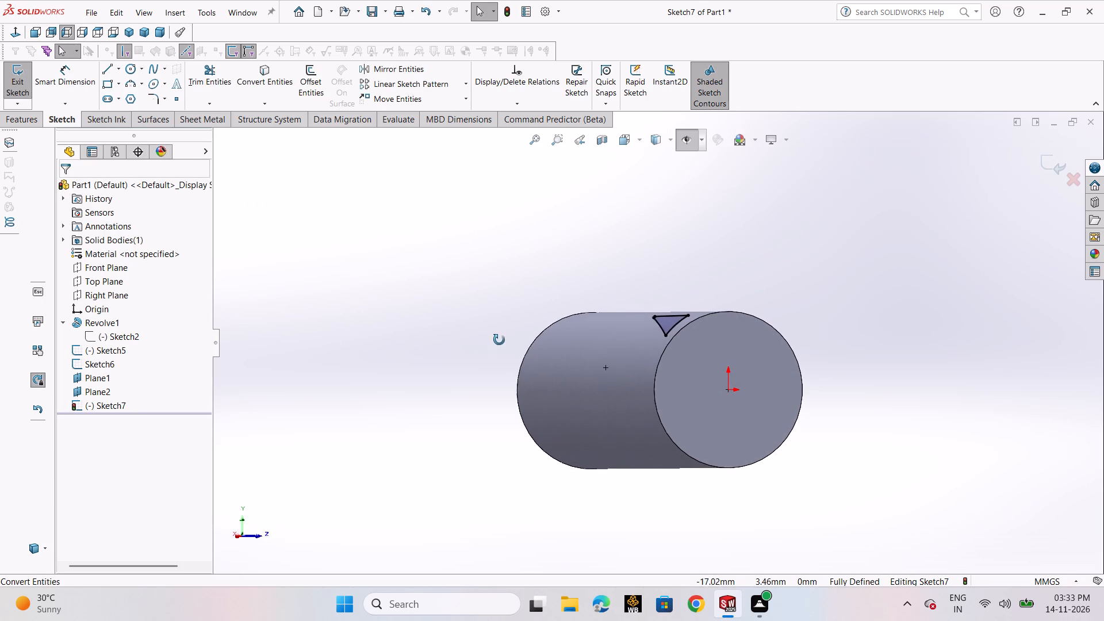
{"action": "middle_click_drag", "start_coordinate": [499, 340], "coordinate": [499, 339]}
{"action": "left_click", "coordinate": [107, 391]}
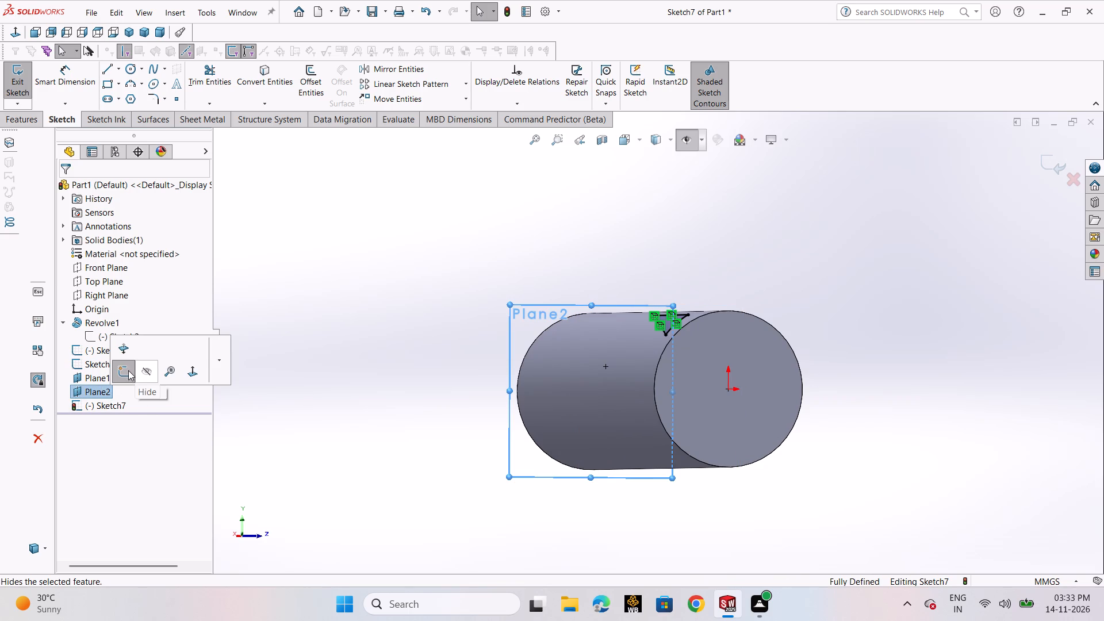
{"action": "left_click", "coordinate": [125, 373]}
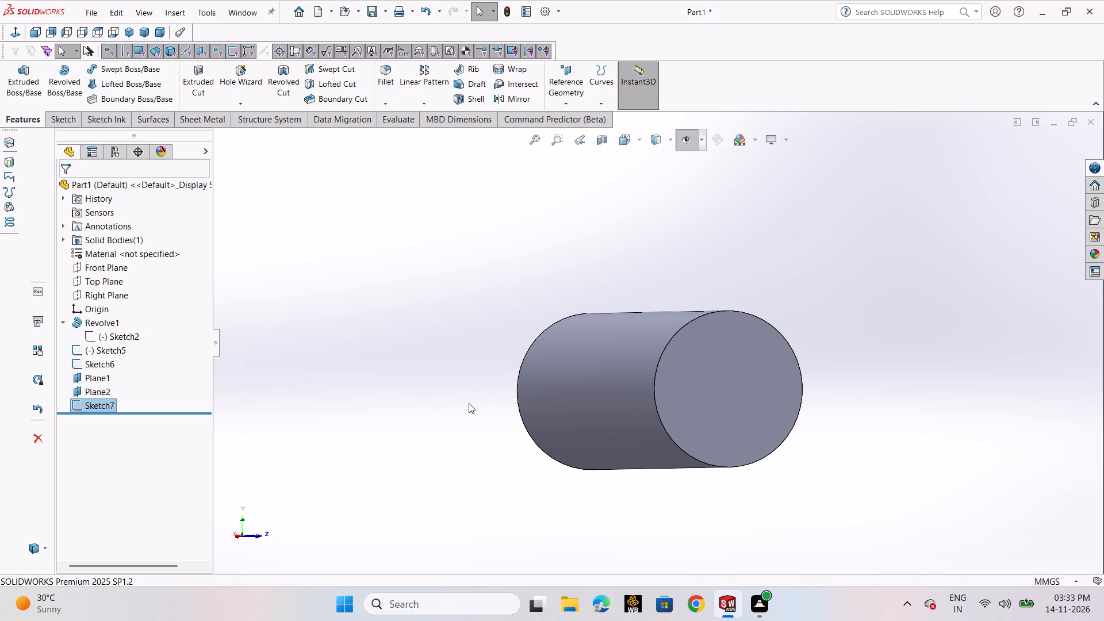
{"action": "middle_click_drag", "start_coordinate": [469, 403], "coordinate": [450, 404]}
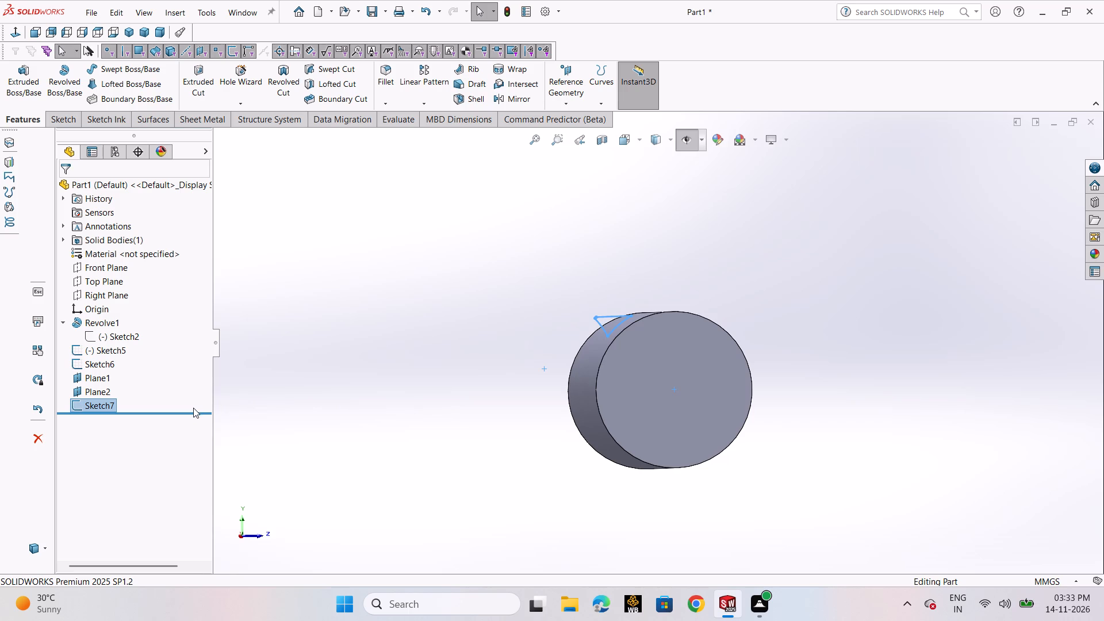
{"action": "left_click", "coordinate": [269, 350]}
Sketch on Plane2, convert the Sketch7 tooth-gap profile into it, and exit the sketch.
{"action": "left_click", "coordinate": [109, 389]}
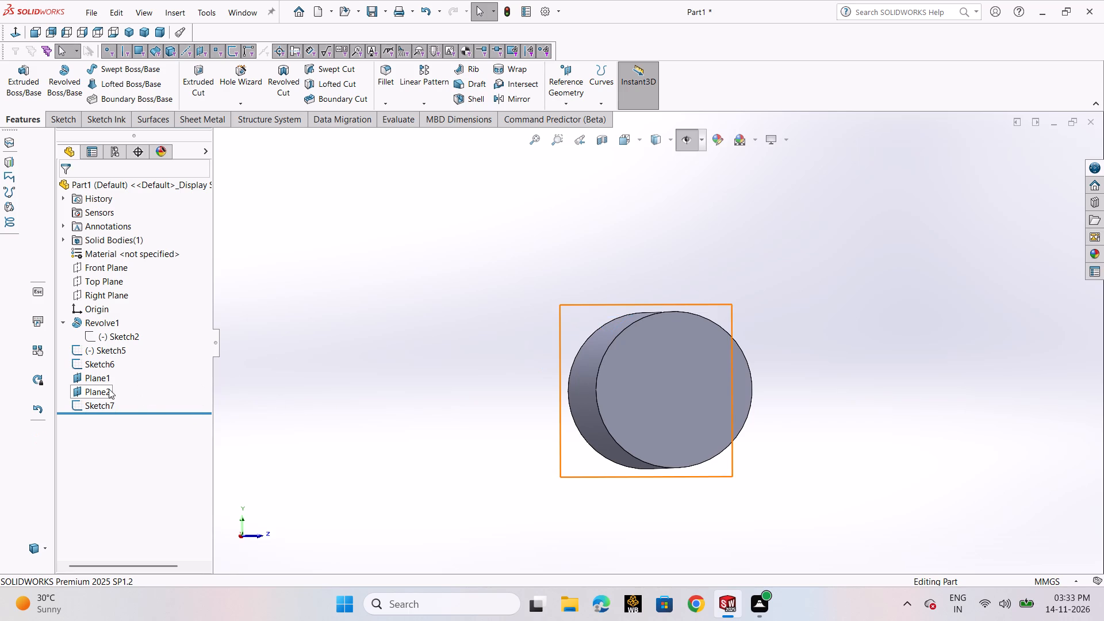
{"action": "left_click", "coordinate": [120, 374]}
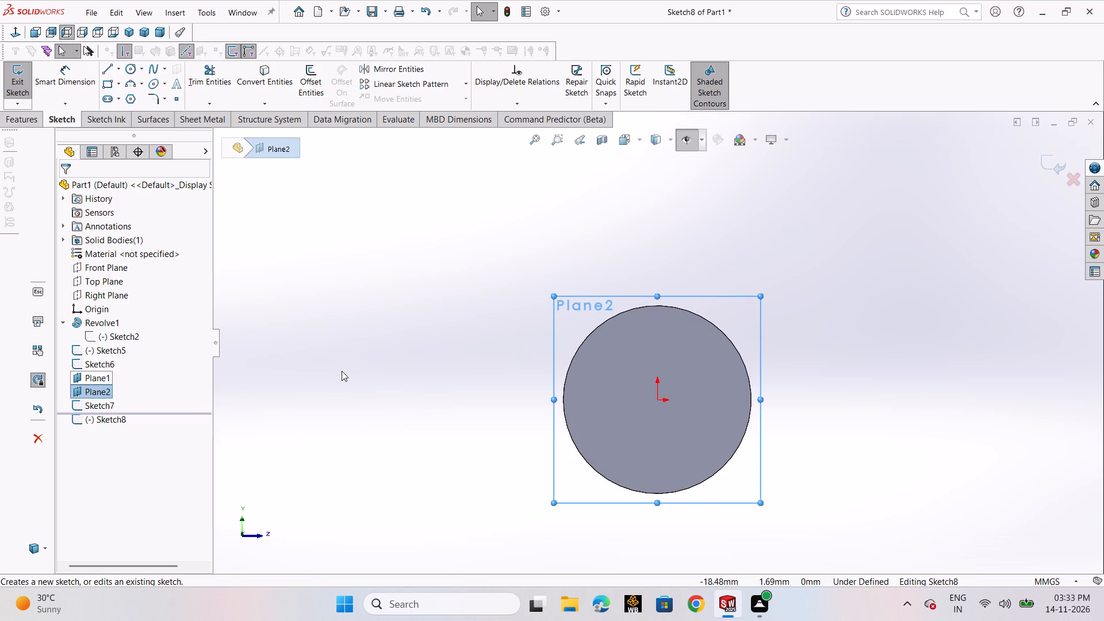
{"action": "left_click", "coordinate": [342, 371]}
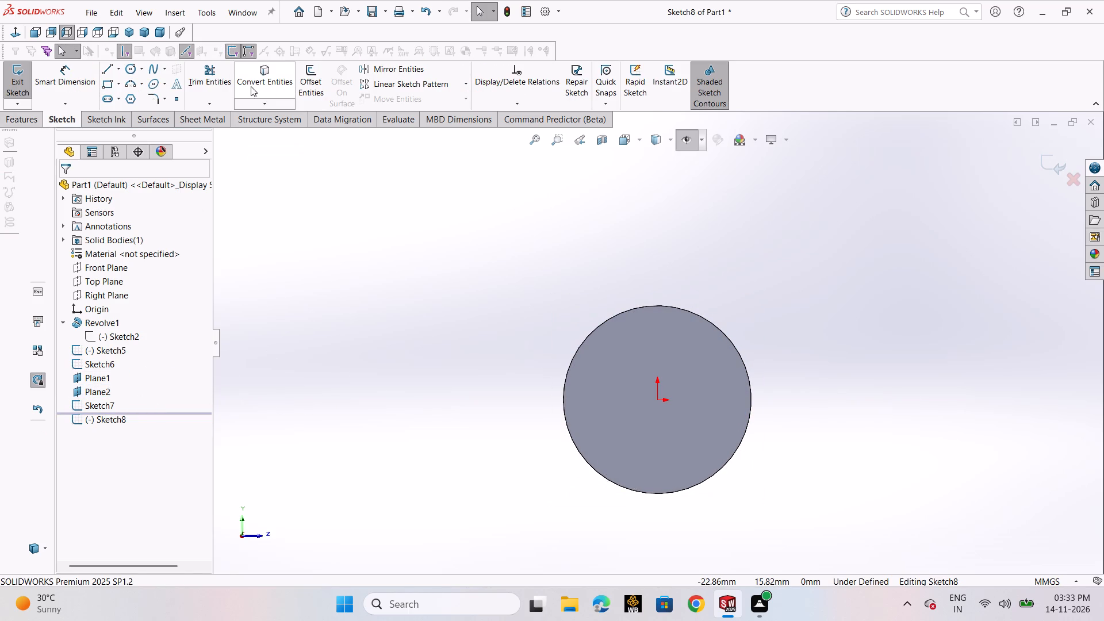
{"action": "left_click", "coordinate": [271, 82]}
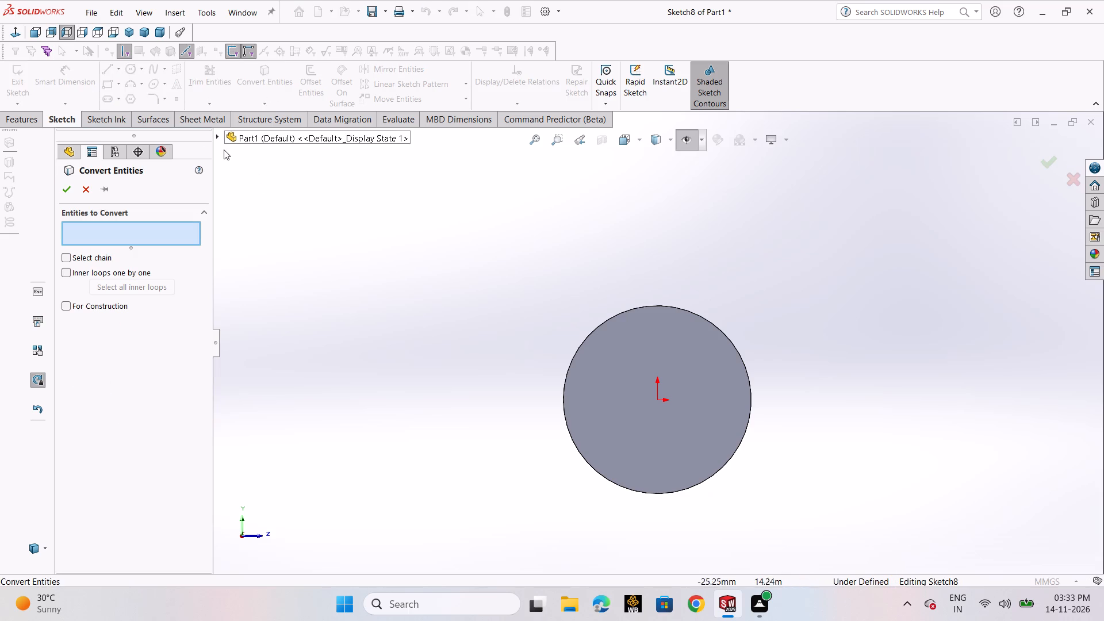
{"action": "left_click", "coordinate": [219, 138]}
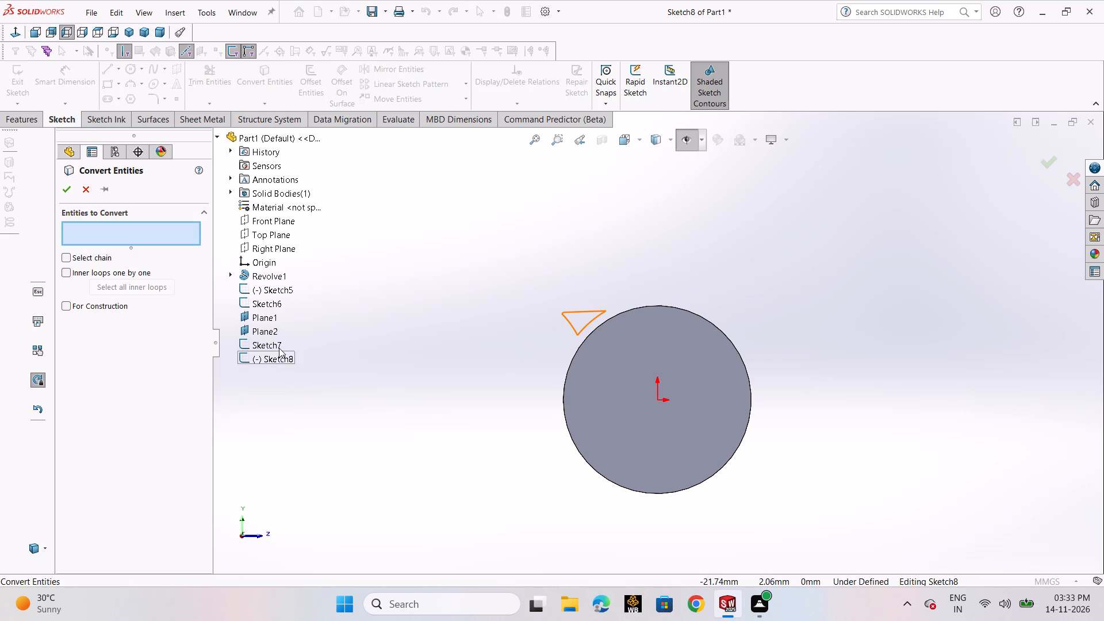
{"action": "left_click", "coordinate": [278, 347]}
{"action": "left_click", "coordinate": [68, 191]}
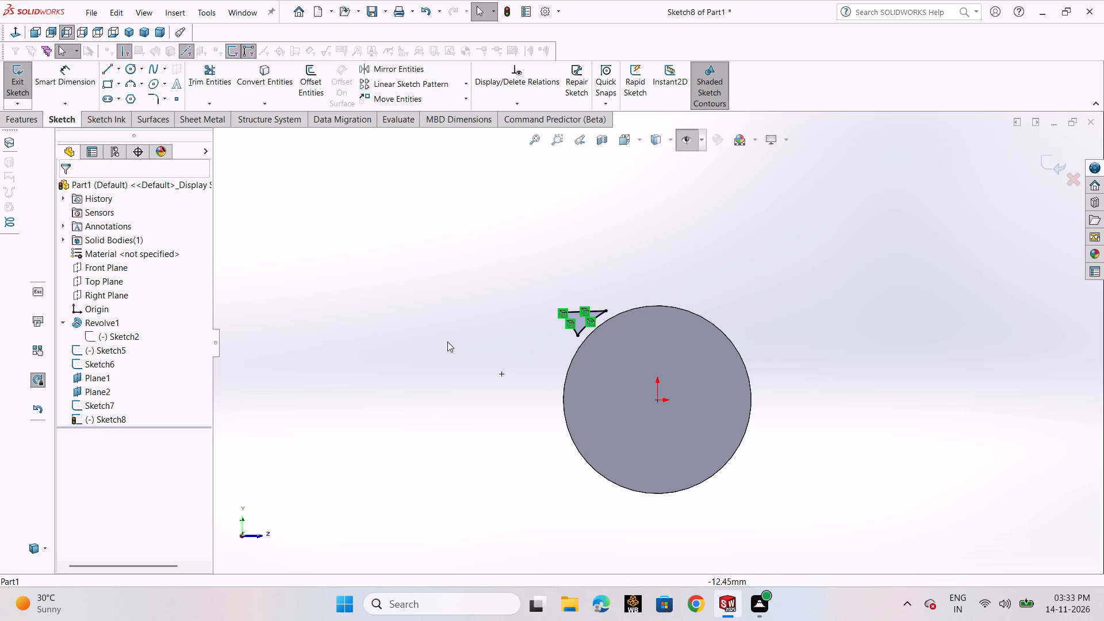
{"action": "left_click", "coordinate": [459, 345]}
{"action": "middle_click_drag", "start_coordinate": [496, 352], "coordinate": [526, 352]}
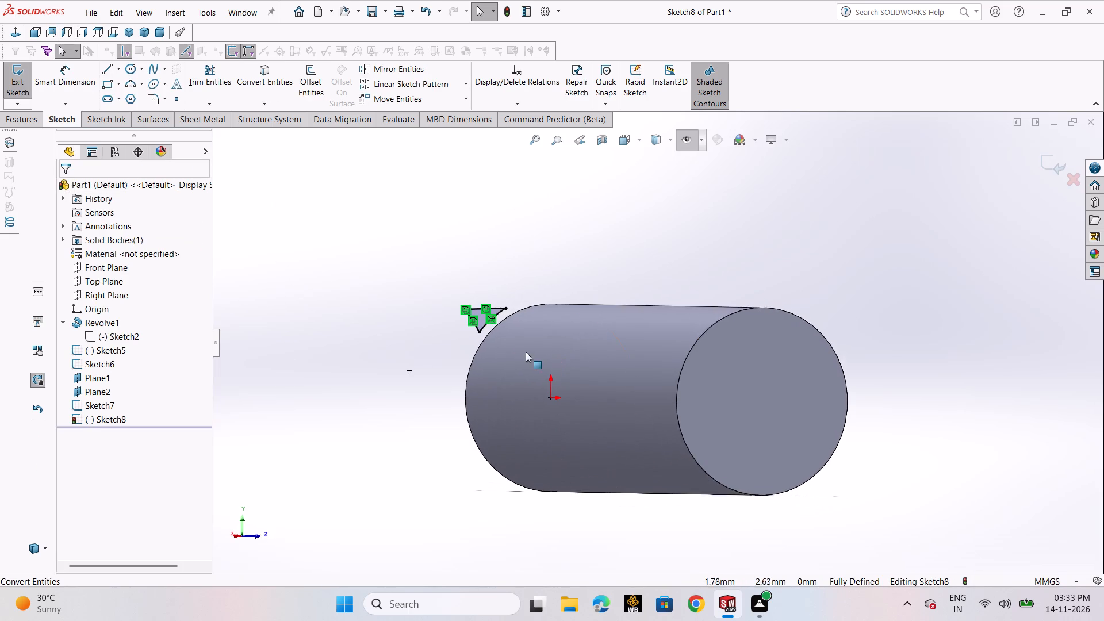
{"action": "left_click", "coordinate": [98, 405]}
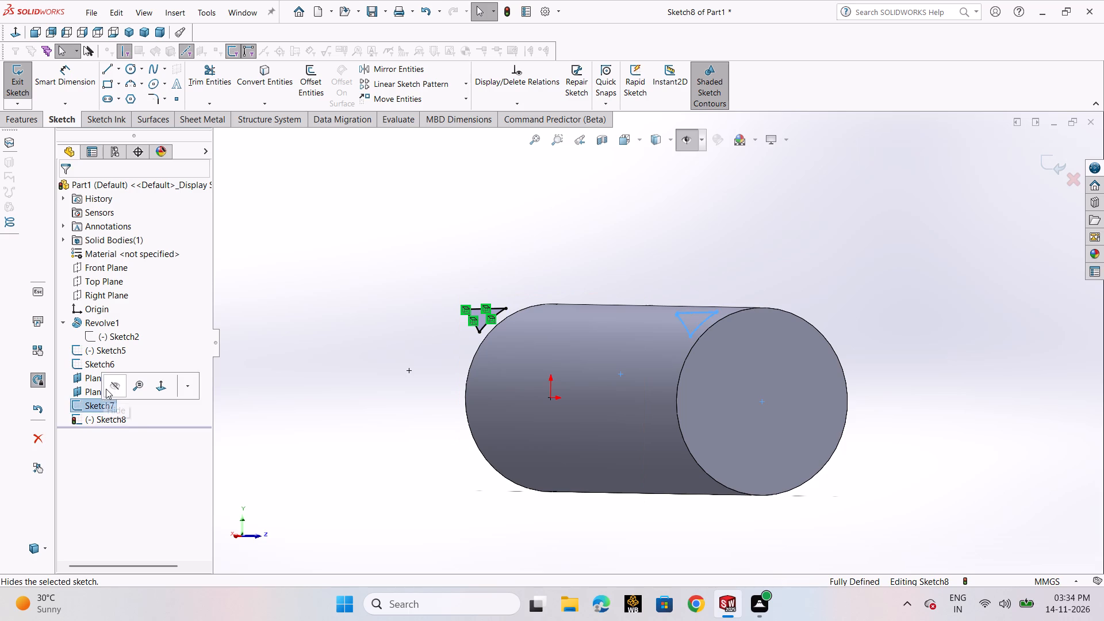
{"action": "left_click", "coordinate": [281, 428]}
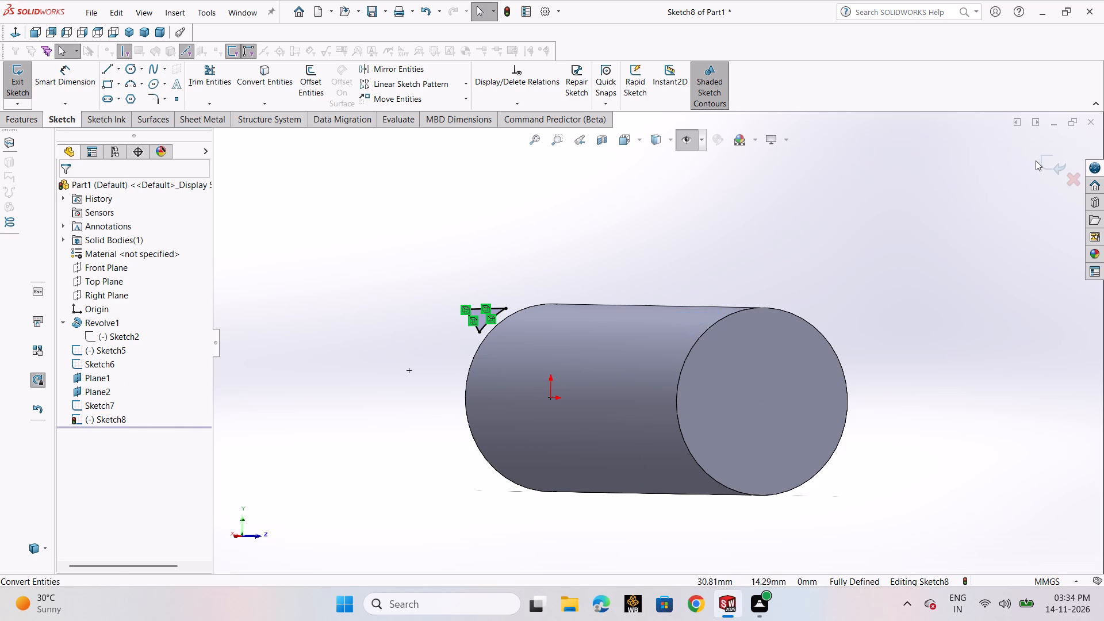
{"action": "left_click", "coordinate": [1036, 160]}
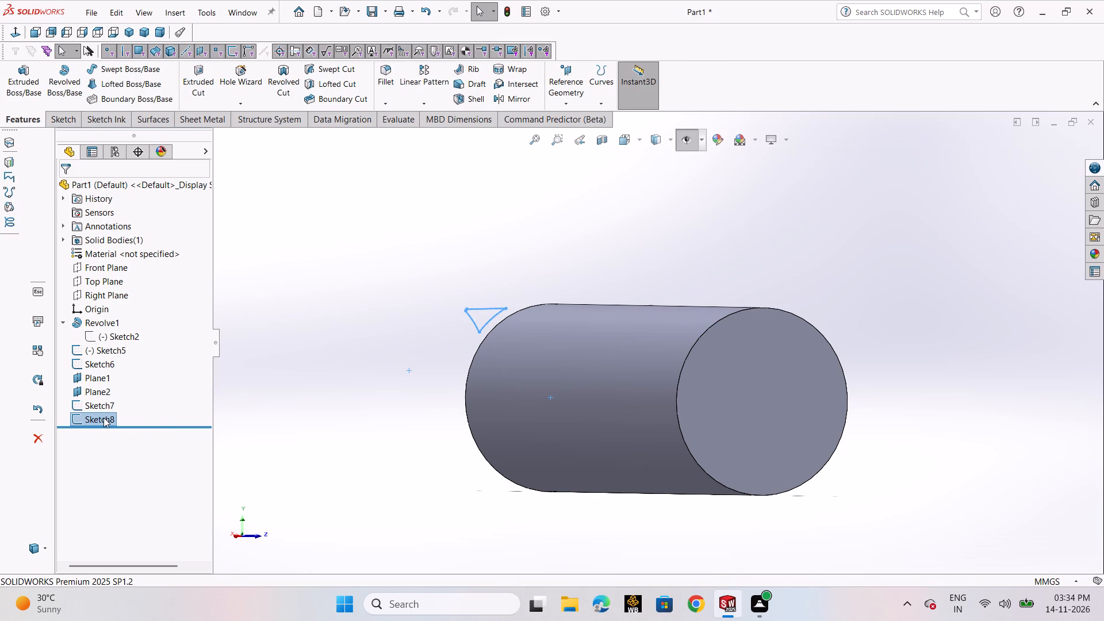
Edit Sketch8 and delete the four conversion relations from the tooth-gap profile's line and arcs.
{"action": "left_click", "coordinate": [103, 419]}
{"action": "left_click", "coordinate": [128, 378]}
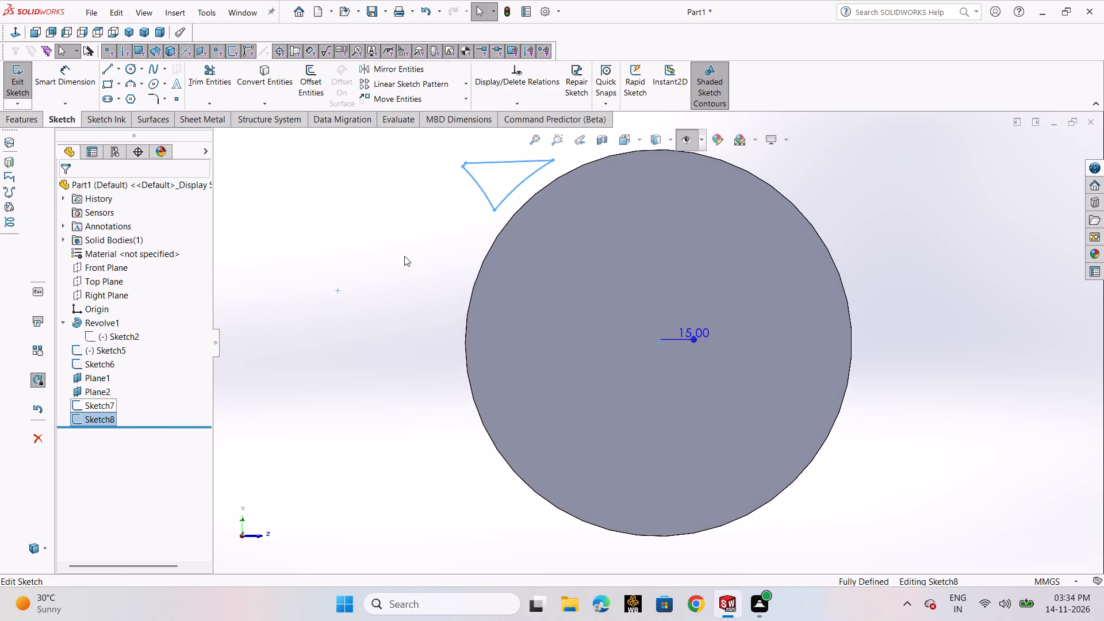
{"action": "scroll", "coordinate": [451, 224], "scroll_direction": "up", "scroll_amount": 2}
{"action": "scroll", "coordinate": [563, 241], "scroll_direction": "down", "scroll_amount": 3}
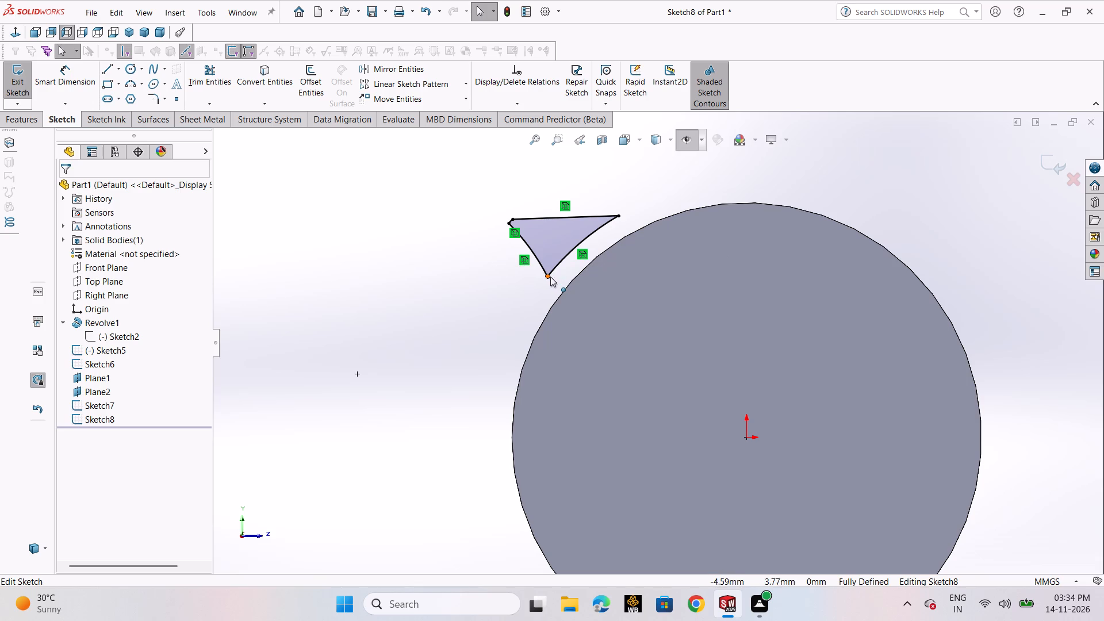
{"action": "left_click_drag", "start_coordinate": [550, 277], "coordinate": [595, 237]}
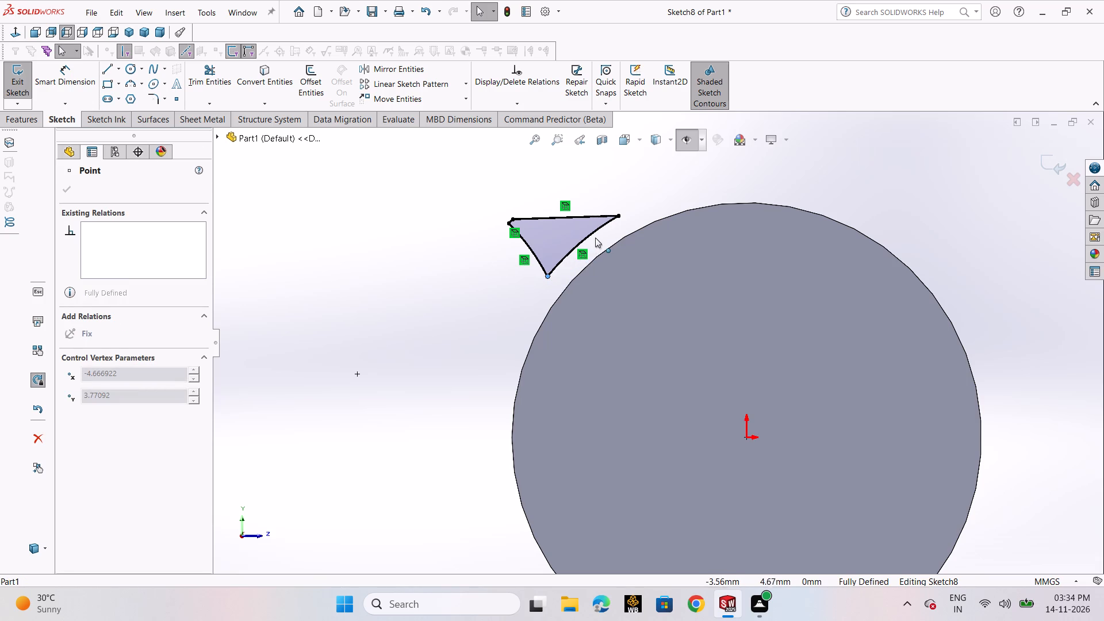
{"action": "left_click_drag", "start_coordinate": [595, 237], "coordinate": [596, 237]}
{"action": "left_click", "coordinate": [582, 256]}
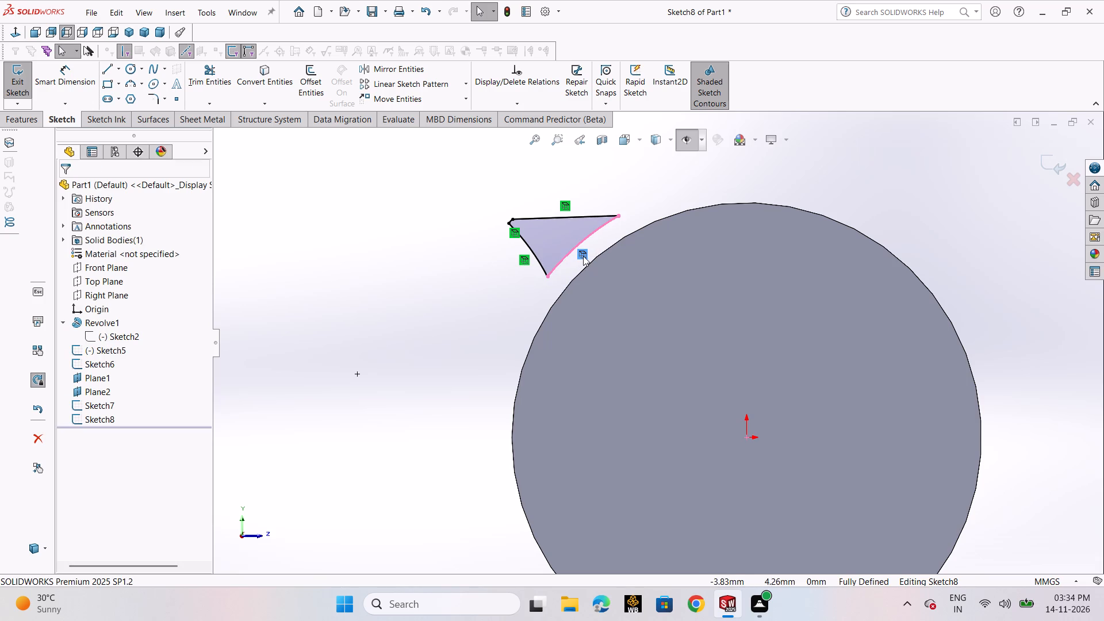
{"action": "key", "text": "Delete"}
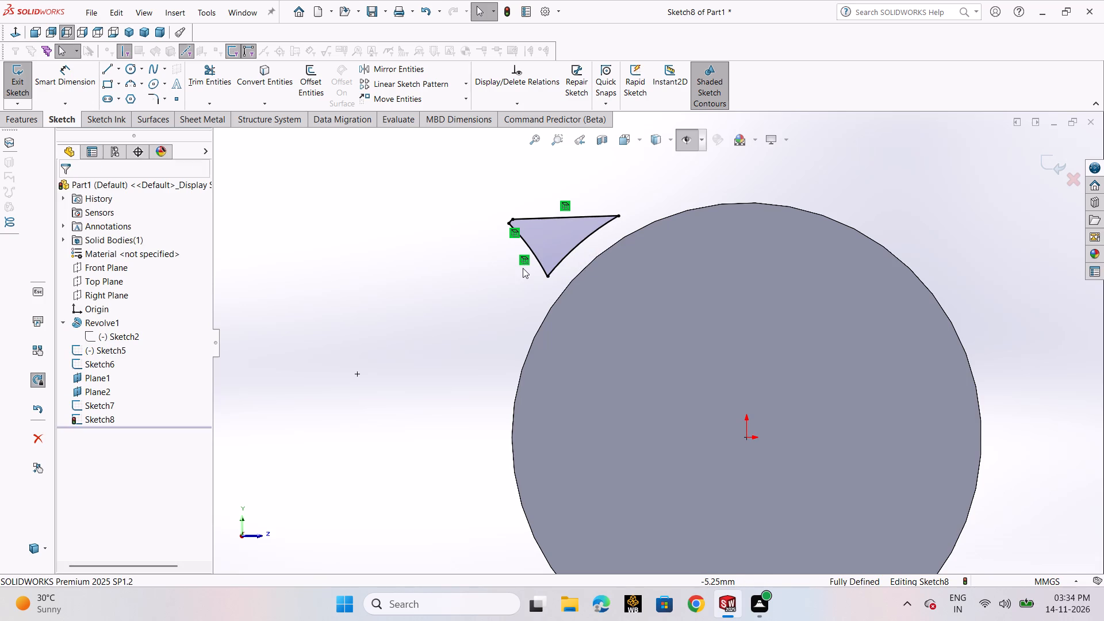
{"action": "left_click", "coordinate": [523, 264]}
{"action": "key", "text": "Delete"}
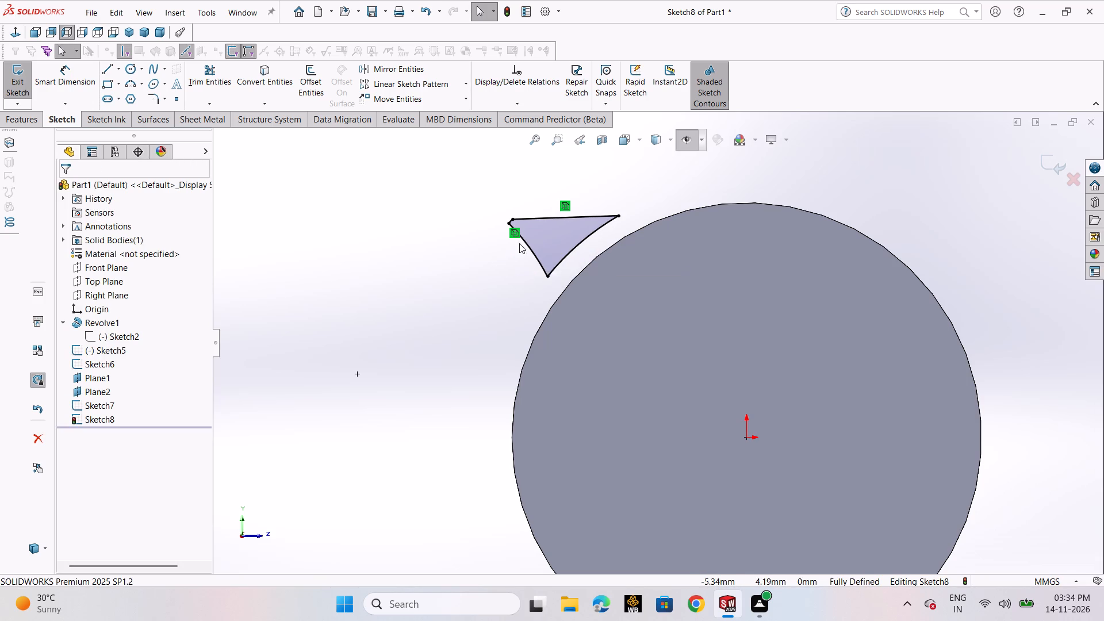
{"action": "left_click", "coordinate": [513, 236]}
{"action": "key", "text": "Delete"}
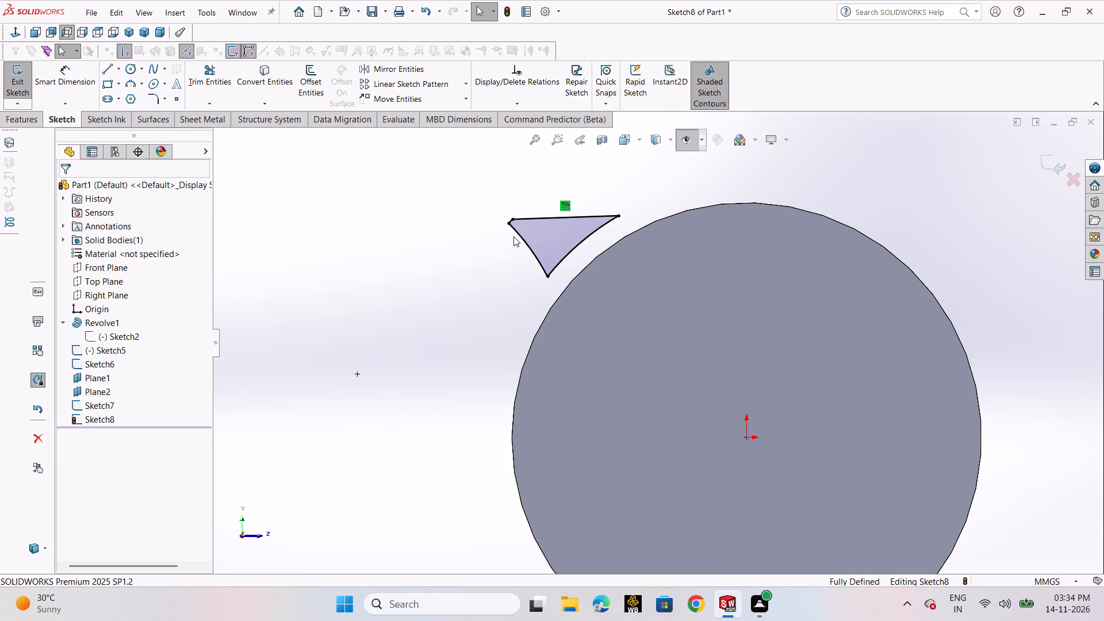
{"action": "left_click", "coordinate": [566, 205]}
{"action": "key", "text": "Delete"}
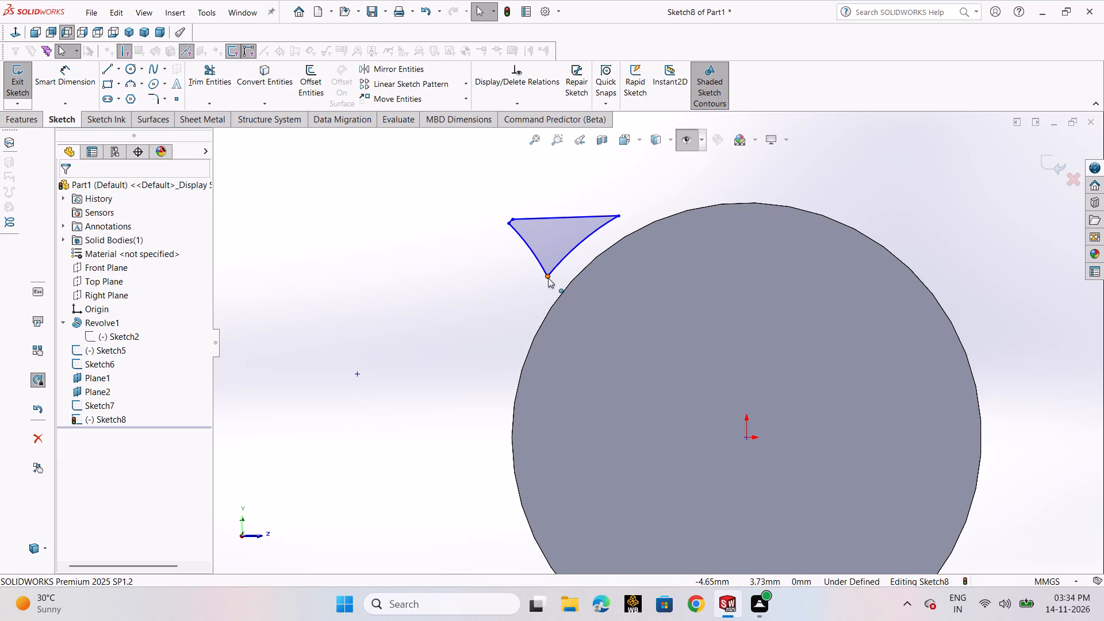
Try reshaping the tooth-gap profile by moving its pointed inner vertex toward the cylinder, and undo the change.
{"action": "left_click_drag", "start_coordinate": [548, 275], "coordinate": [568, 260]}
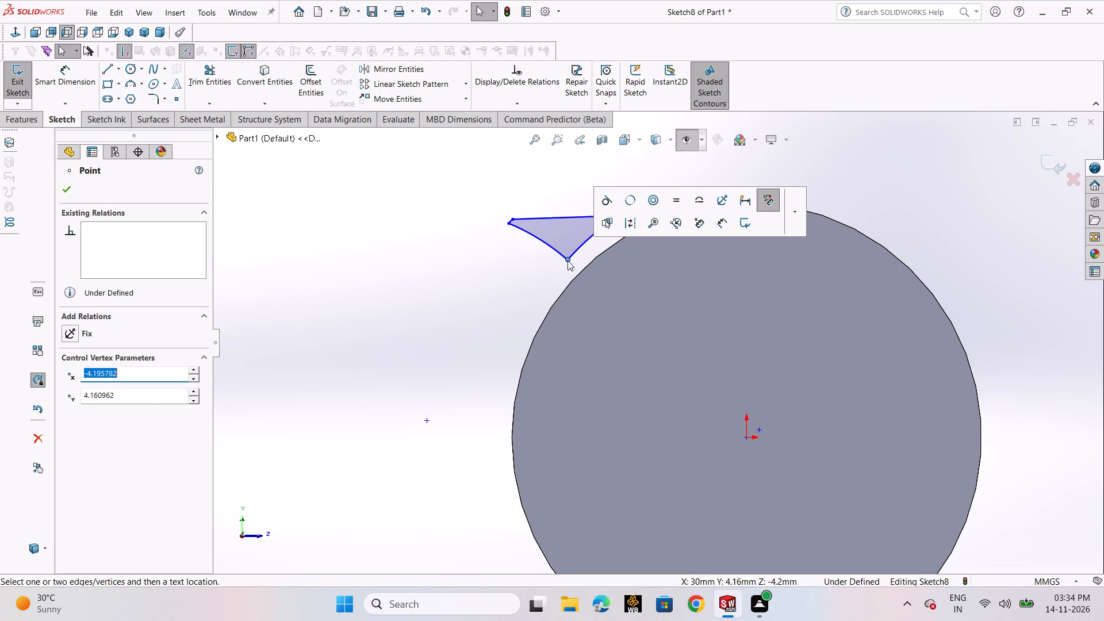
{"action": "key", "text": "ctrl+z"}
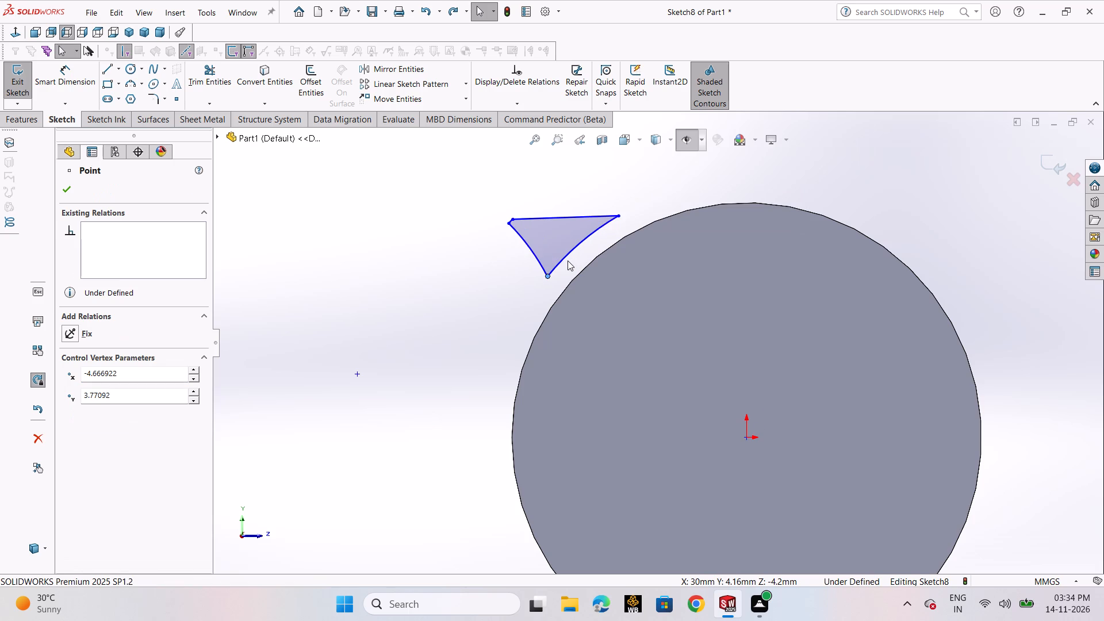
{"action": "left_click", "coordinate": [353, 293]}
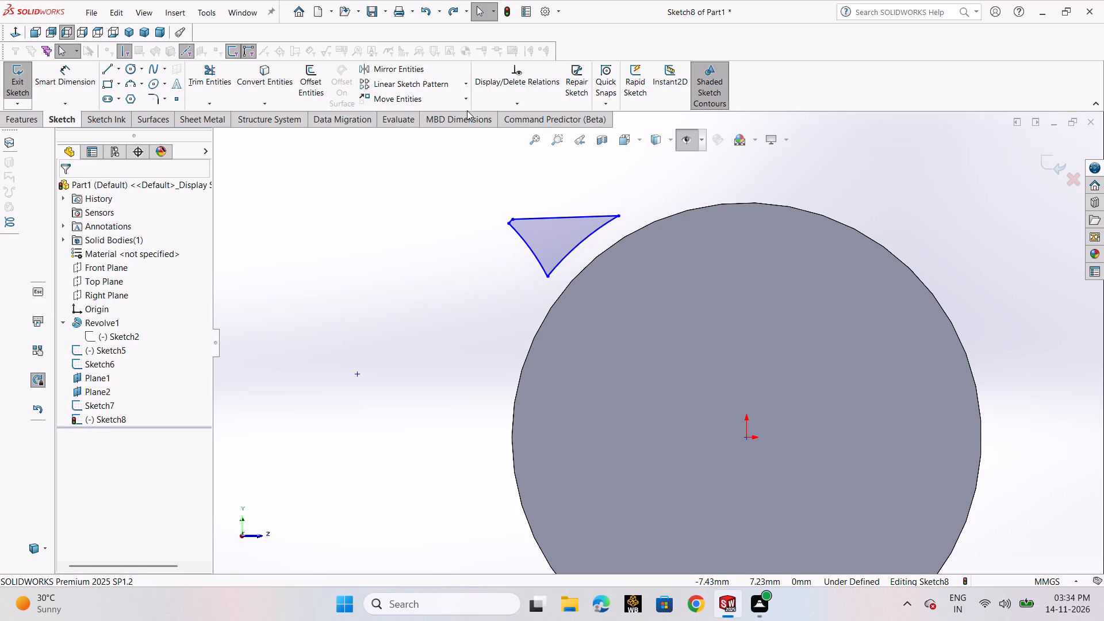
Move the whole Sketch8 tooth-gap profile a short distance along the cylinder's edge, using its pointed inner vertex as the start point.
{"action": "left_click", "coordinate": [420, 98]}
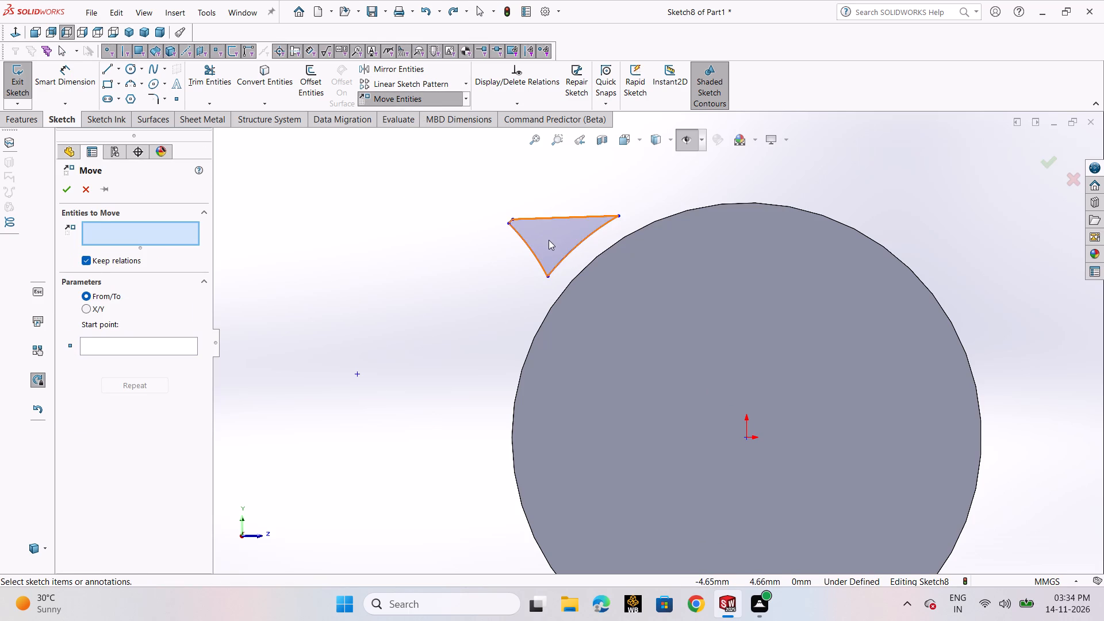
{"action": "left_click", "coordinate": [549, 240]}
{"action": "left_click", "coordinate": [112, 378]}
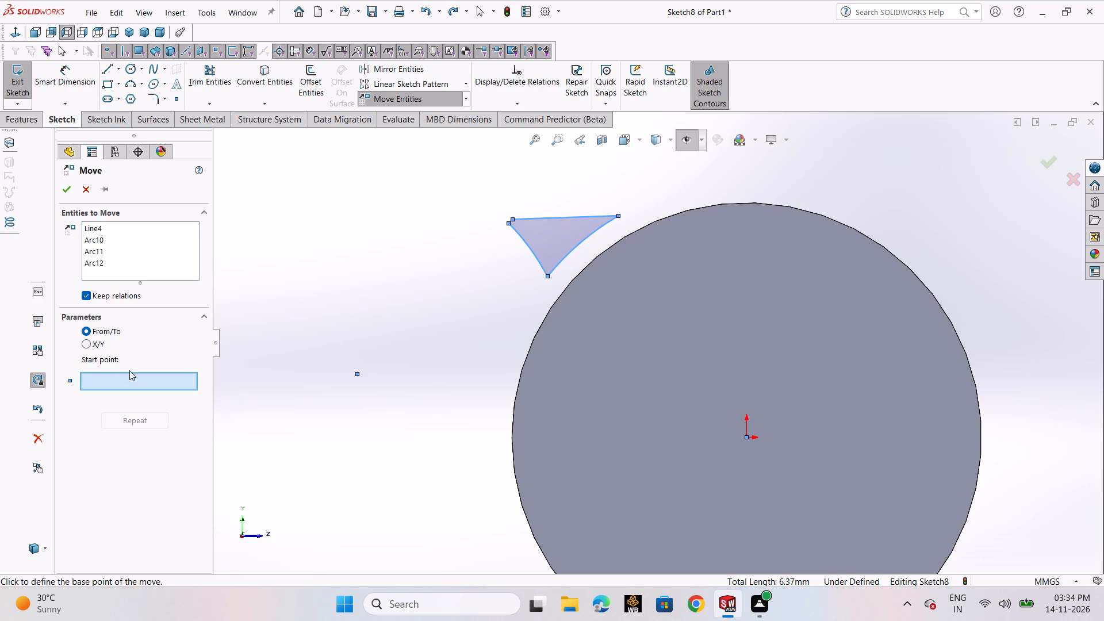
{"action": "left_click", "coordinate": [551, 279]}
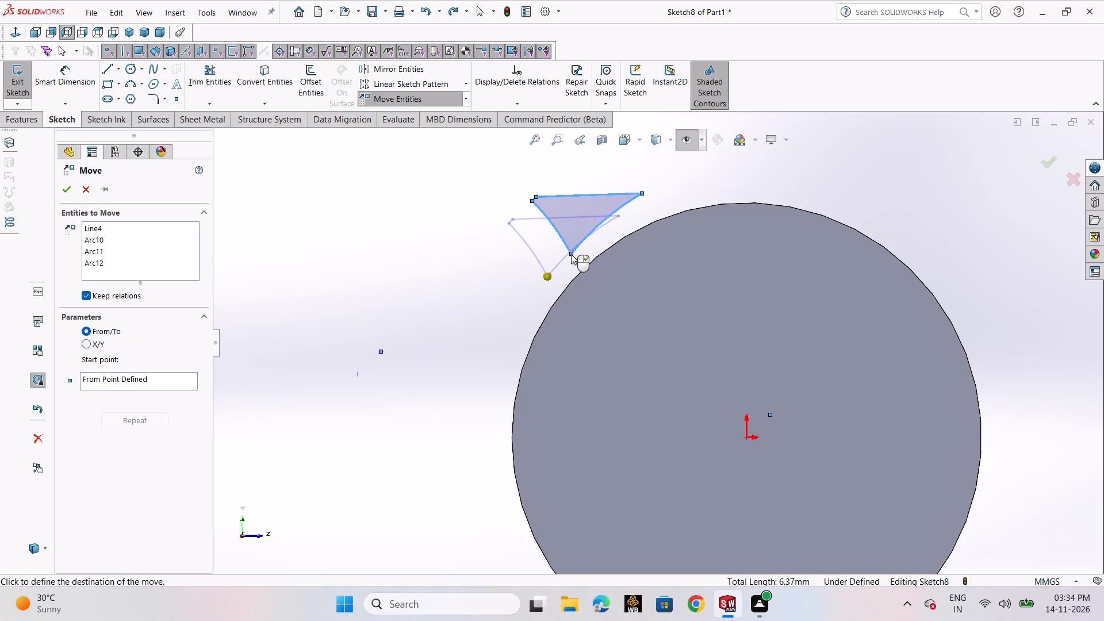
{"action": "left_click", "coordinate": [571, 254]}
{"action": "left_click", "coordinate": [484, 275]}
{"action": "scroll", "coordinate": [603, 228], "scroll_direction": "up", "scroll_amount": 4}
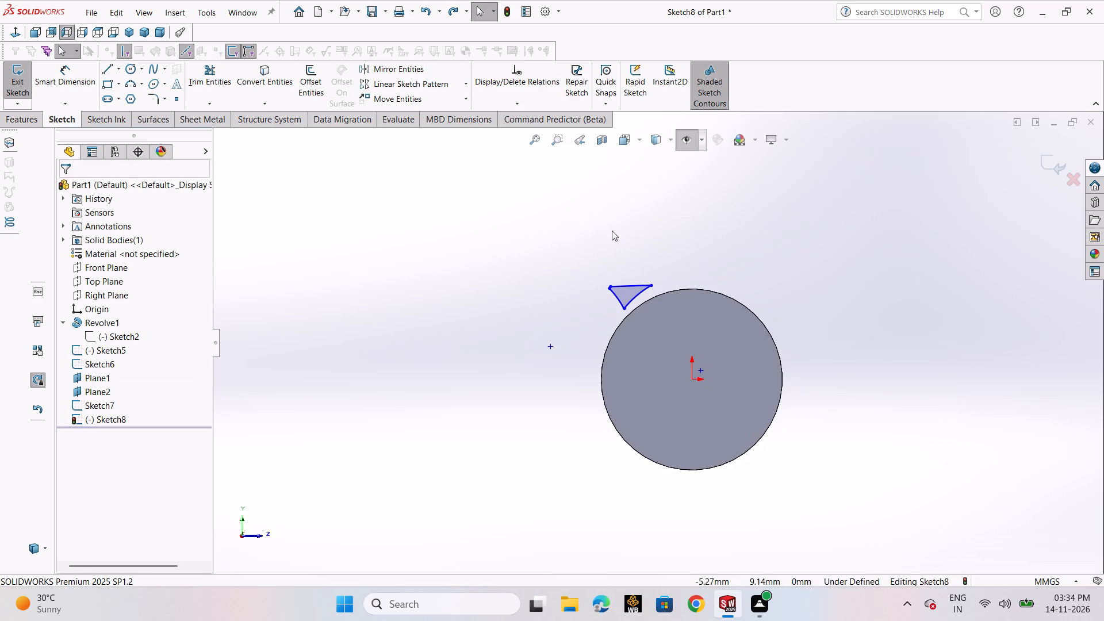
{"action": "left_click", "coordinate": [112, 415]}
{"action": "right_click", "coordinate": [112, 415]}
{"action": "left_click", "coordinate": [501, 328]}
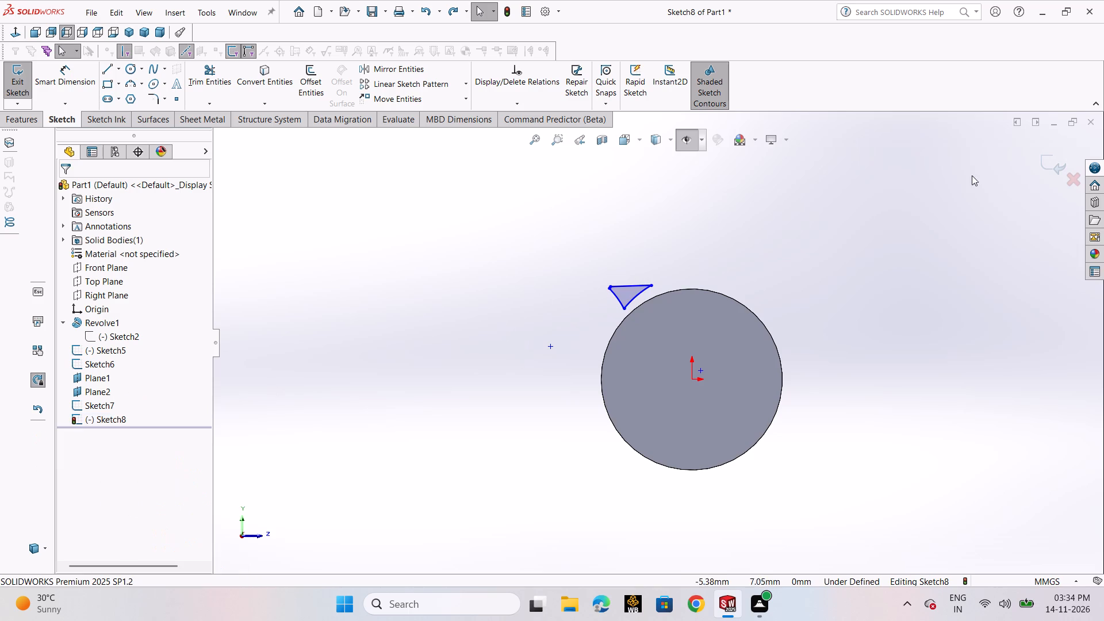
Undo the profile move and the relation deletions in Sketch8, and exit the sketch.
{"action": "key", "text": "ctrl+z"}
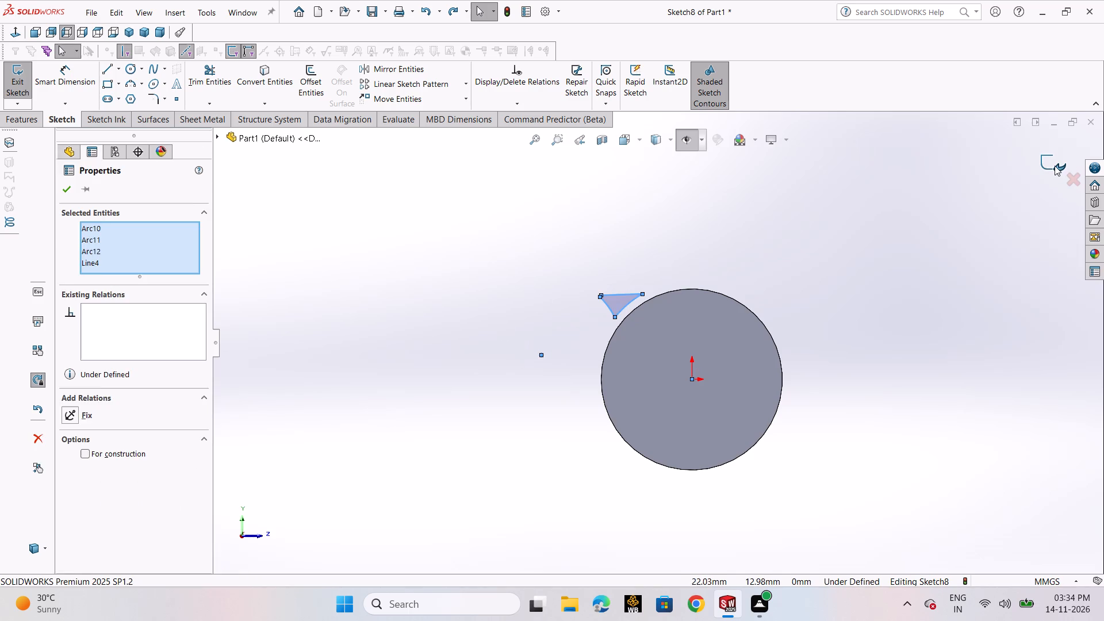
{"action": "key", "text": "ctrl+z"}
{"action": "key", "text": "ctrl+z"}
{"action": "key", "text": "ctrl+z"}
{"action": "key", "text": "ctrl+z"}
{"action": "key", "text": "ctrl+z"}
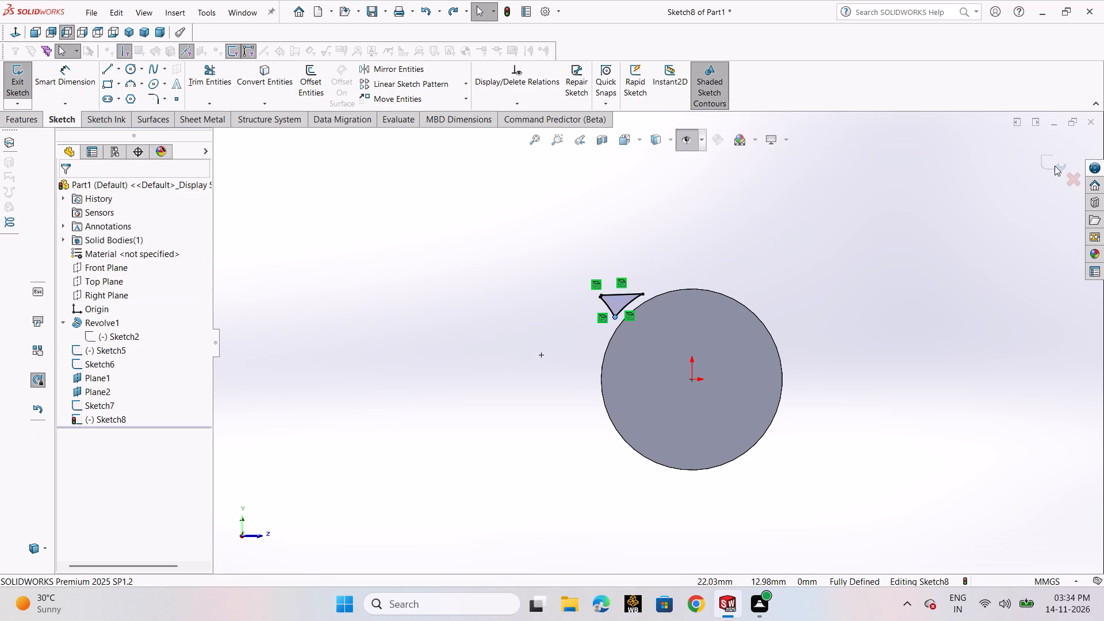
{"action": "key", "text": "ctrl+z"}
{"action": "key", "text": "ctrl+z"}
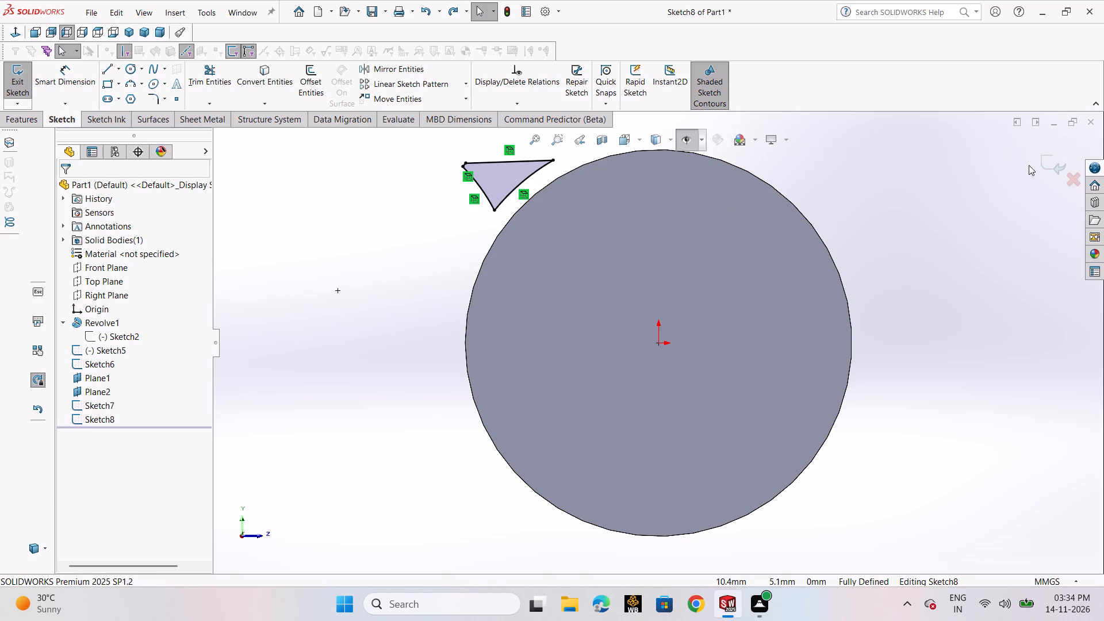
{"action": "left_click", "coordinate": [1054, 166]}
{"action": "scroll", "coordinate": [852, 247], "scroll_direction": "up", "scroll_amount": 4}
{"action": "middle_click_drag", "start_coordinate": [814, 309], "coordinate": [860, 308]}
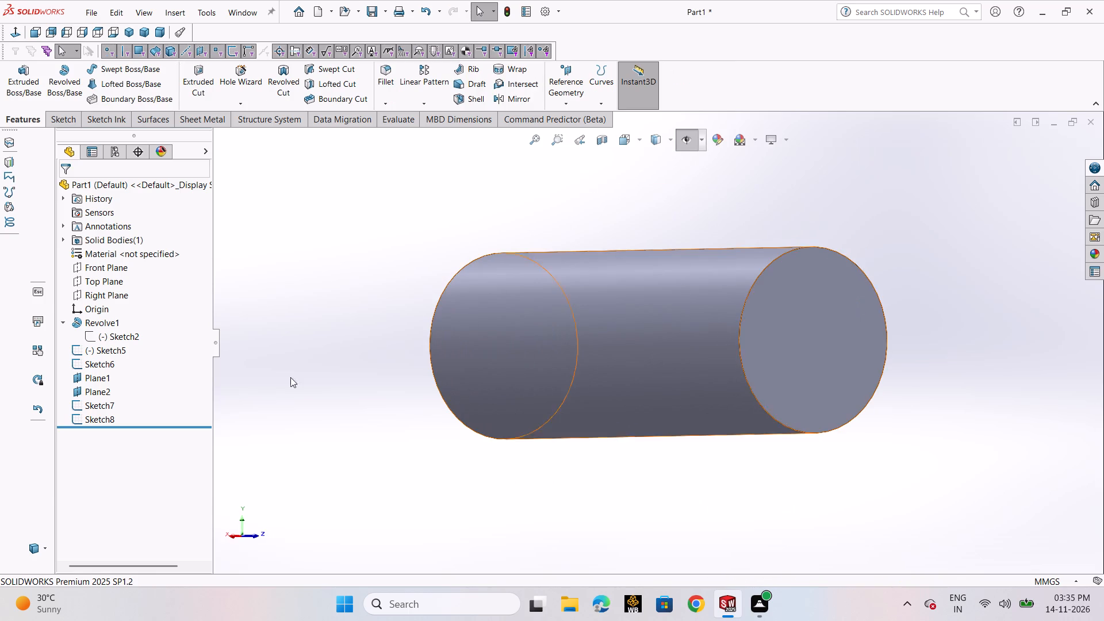
Delete Sketch8 from the part.
{"action": "left_click", "coordinate": [99, 420]}
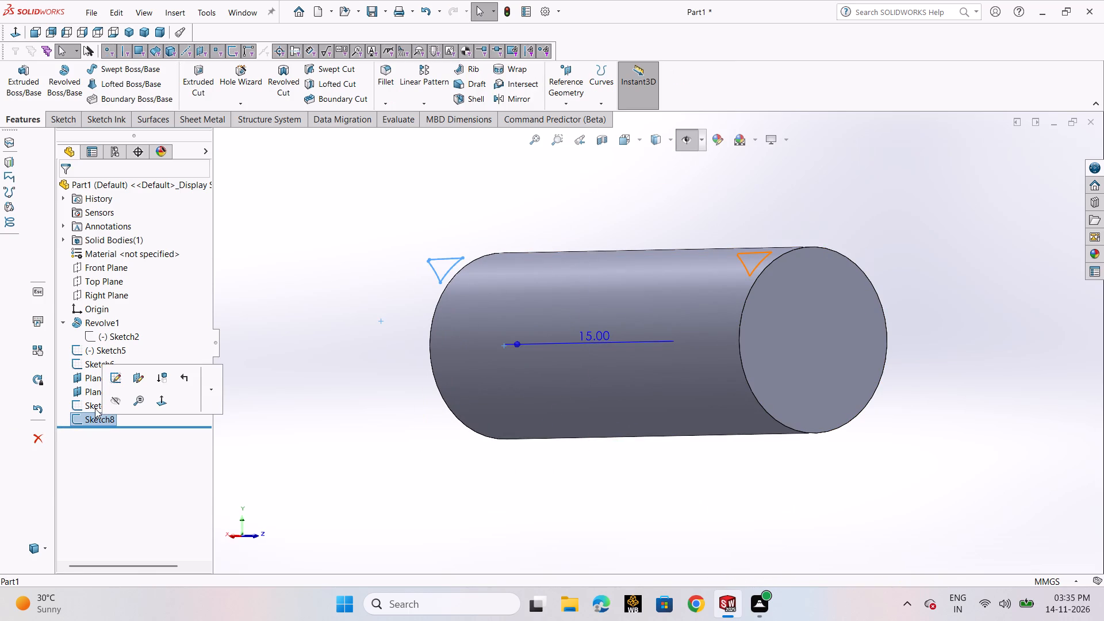
{"action": "left_click", "coordinate": [95, 408]}
{"action": "left_click", "coordinate": [101, 418]}
{"action": "right_click", "coordinate": [100, 417]}
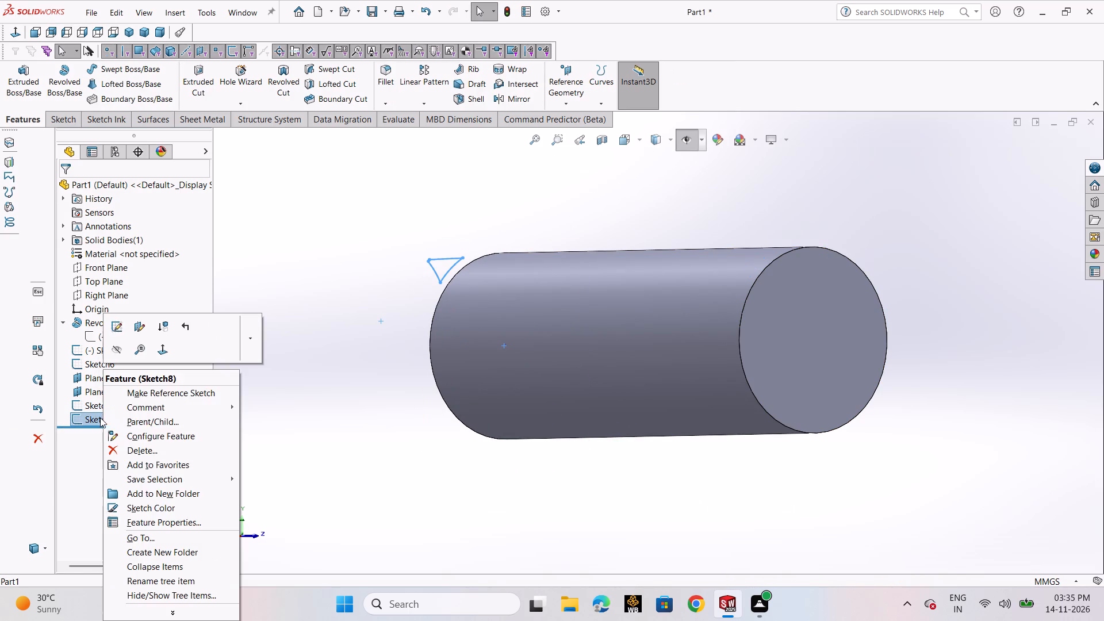
{"action": "left_click", "coordinate": [162, 446]}
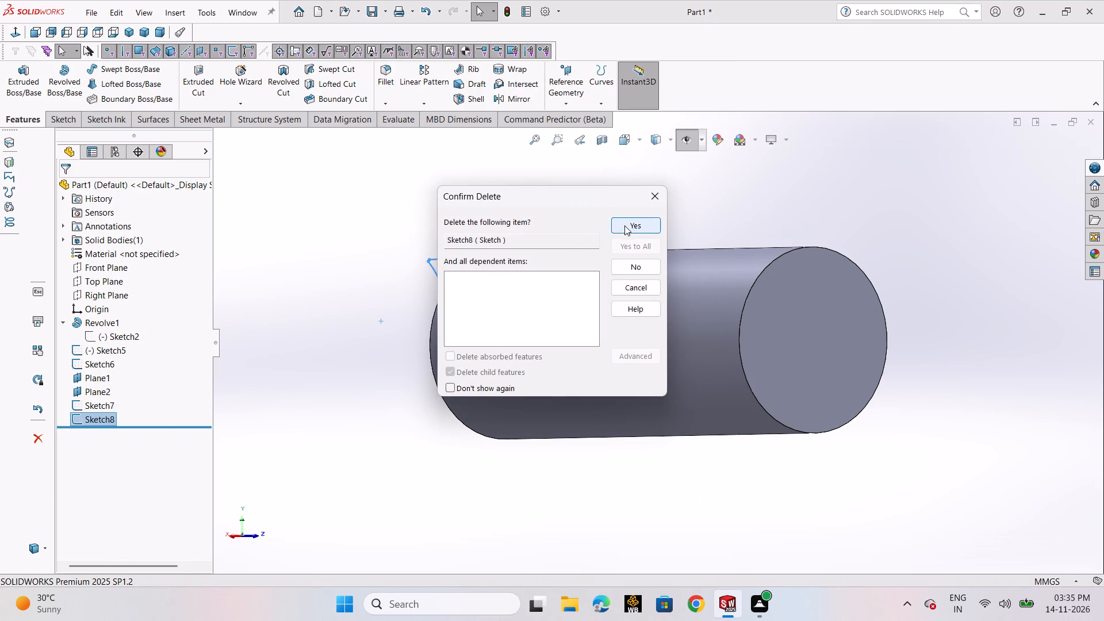
{"action": "left_click", "coordinate": [624, 225]}
Start a new sketch on Plane2.
{"action": "left_click", "coordinate": [98, 390]}
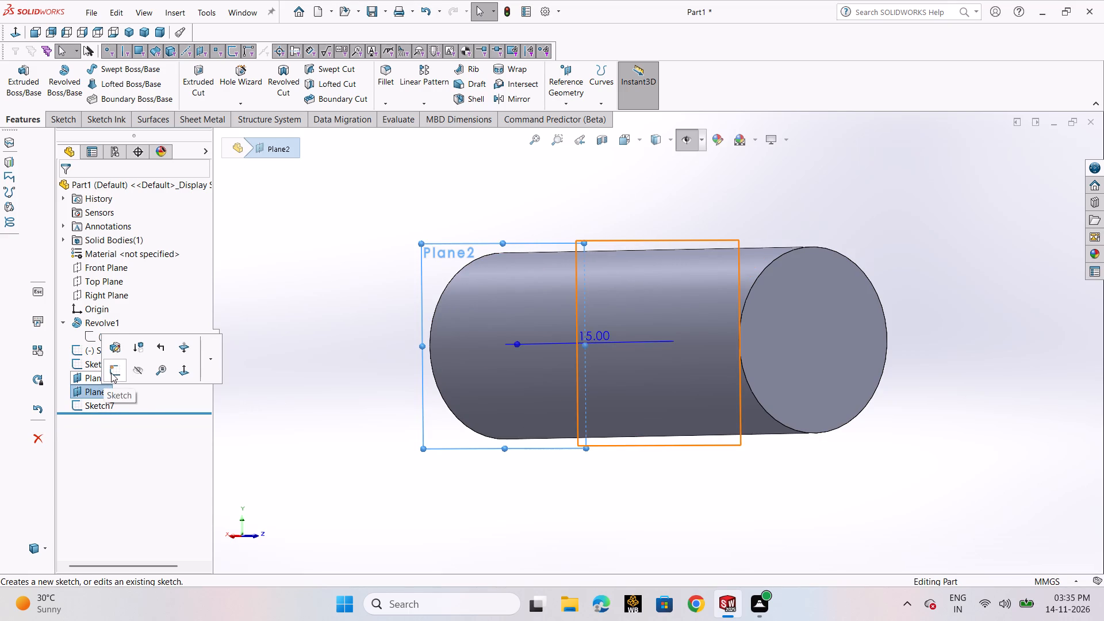
{"action": "left_click", "coordinate": [111, 373]}
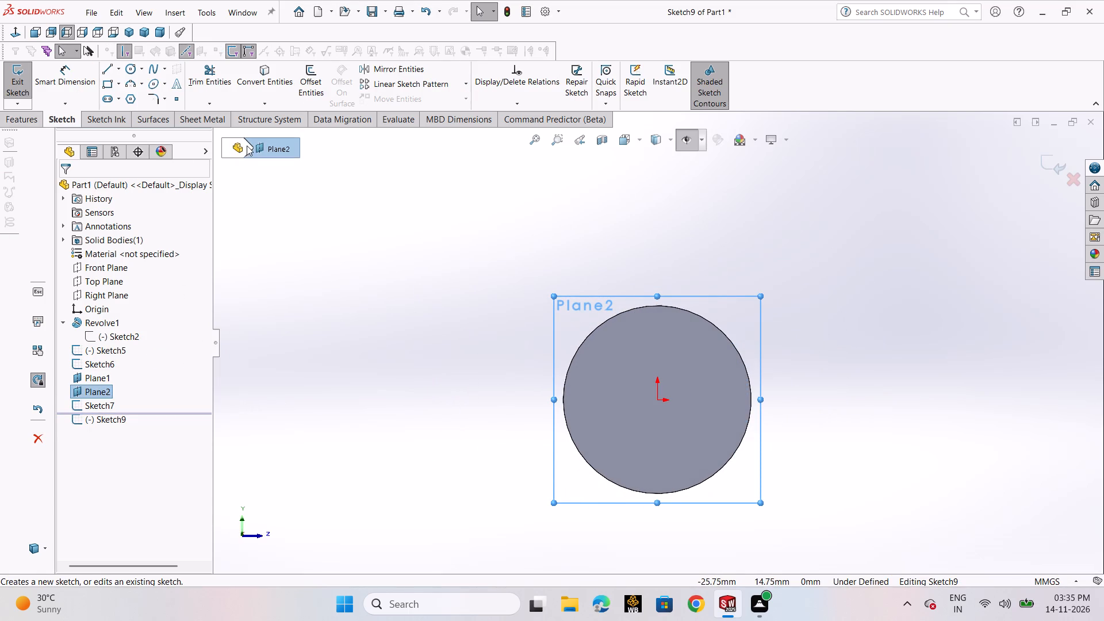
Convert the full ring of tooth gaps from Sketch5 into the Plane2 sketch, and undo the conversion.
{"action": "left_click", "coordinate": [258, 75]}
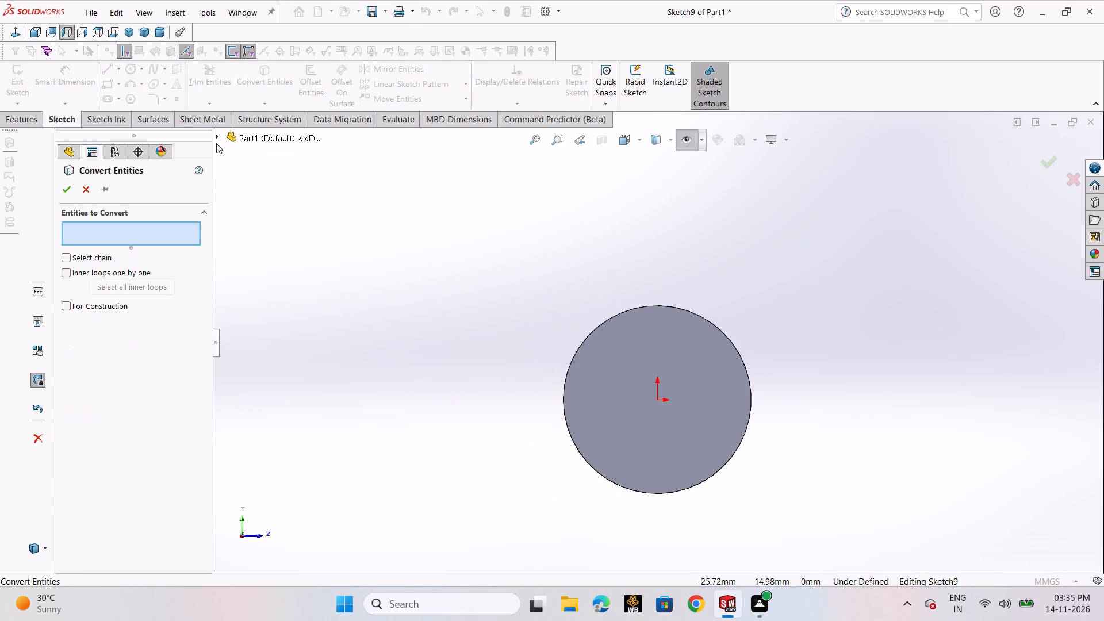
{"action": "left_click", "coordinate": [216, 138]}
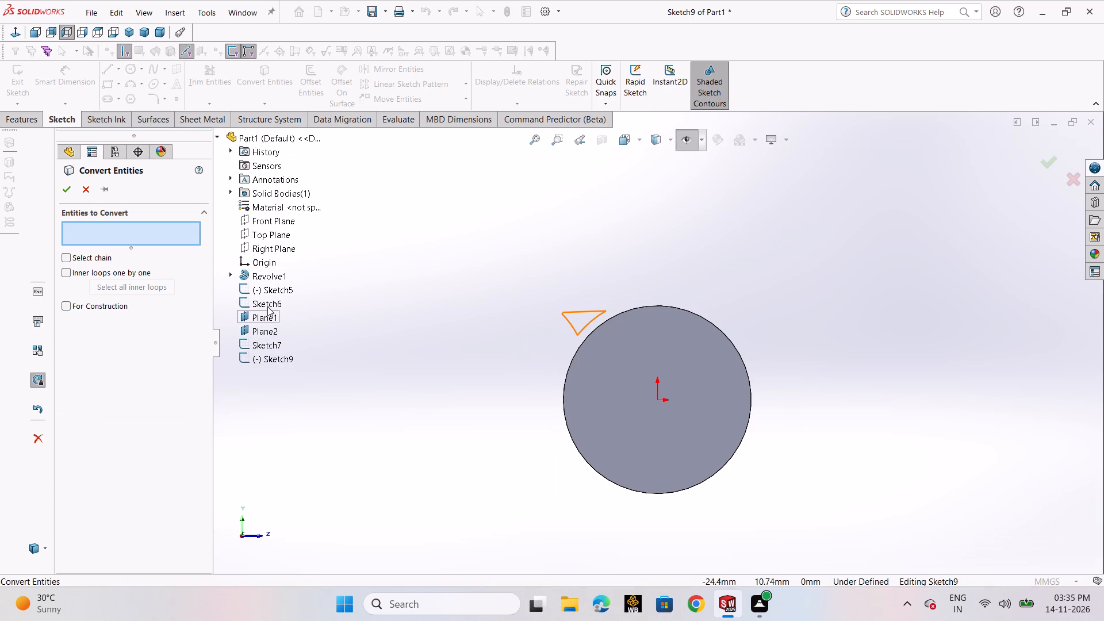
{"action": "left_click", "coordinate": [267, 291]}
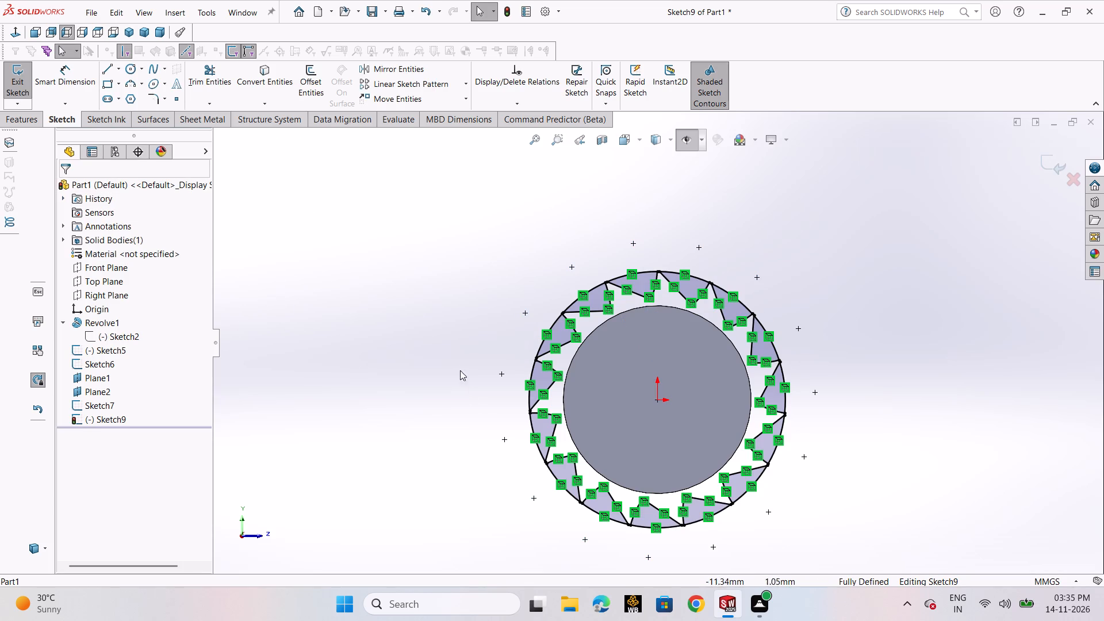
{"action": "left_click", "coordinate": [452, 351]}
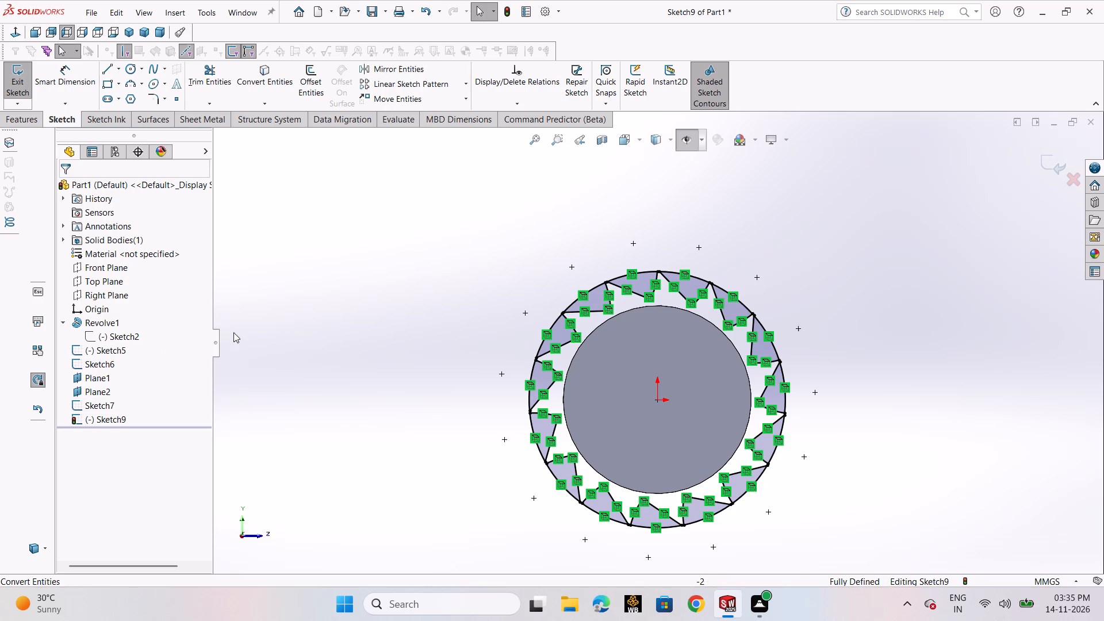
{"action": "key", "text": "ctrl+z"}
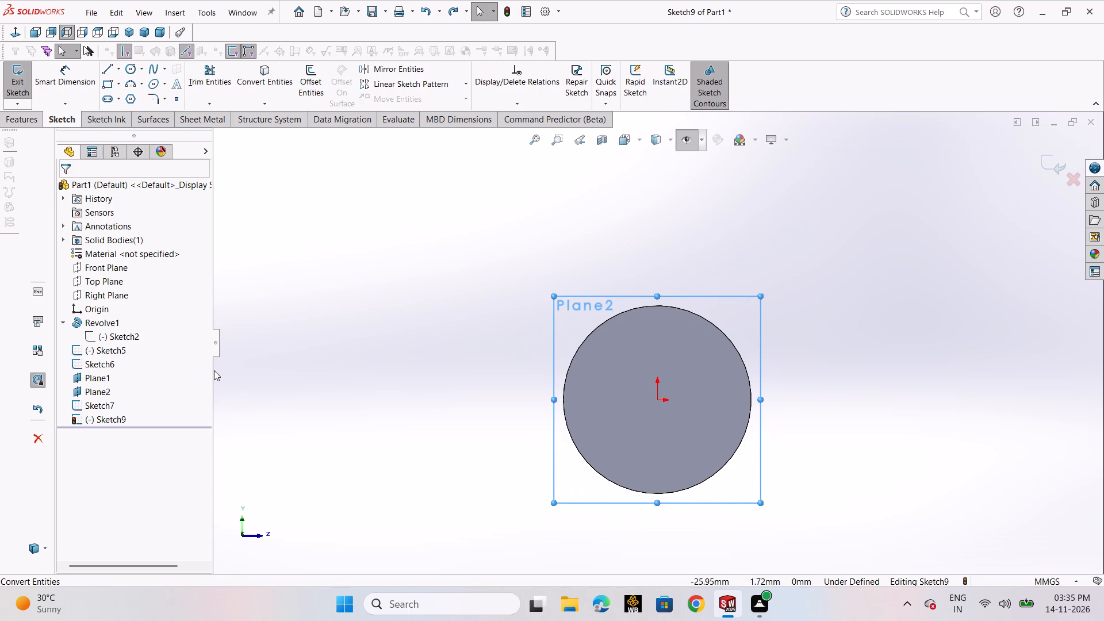
Convert the single tooth-gap profile from Sketch6 into the Plane2 sketch.
{"action": "left_click", "coordinate": [256, 79]}
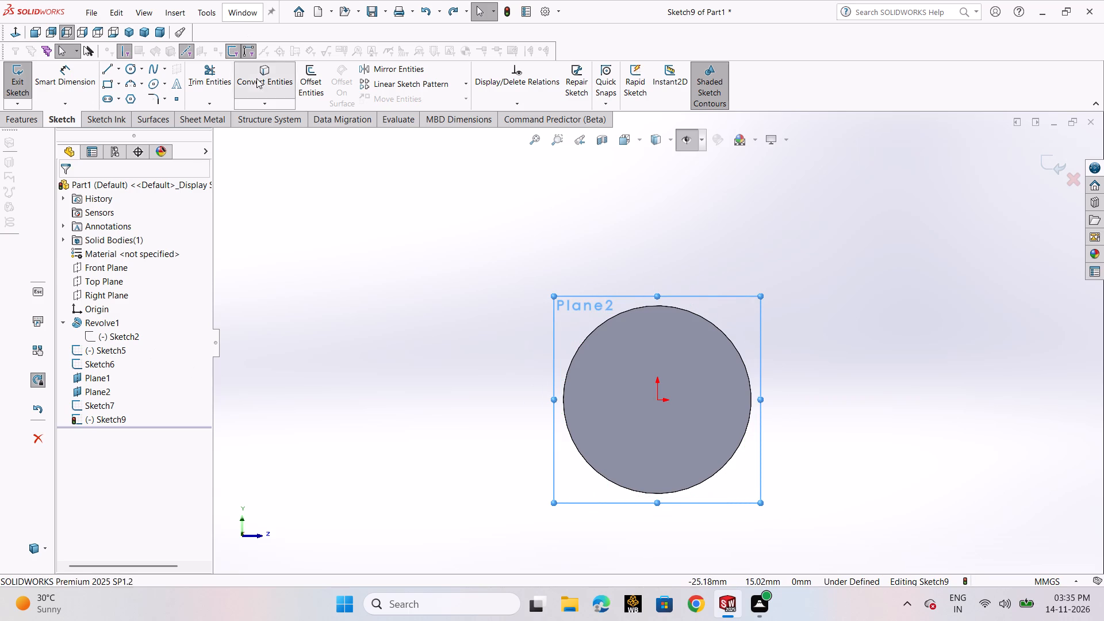
{"action": "left_click", "coordinate": [270, 302]}
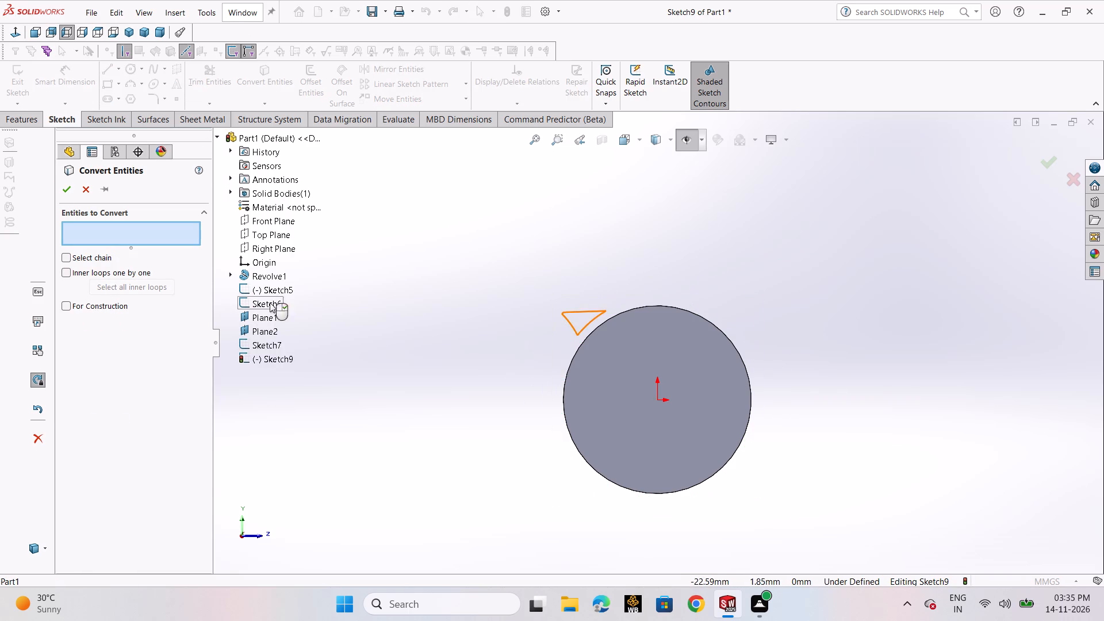
{"action": "left_click", "coordinate": [63, 187]}
{"action": "left_click", "coordinate": [352, 270]}
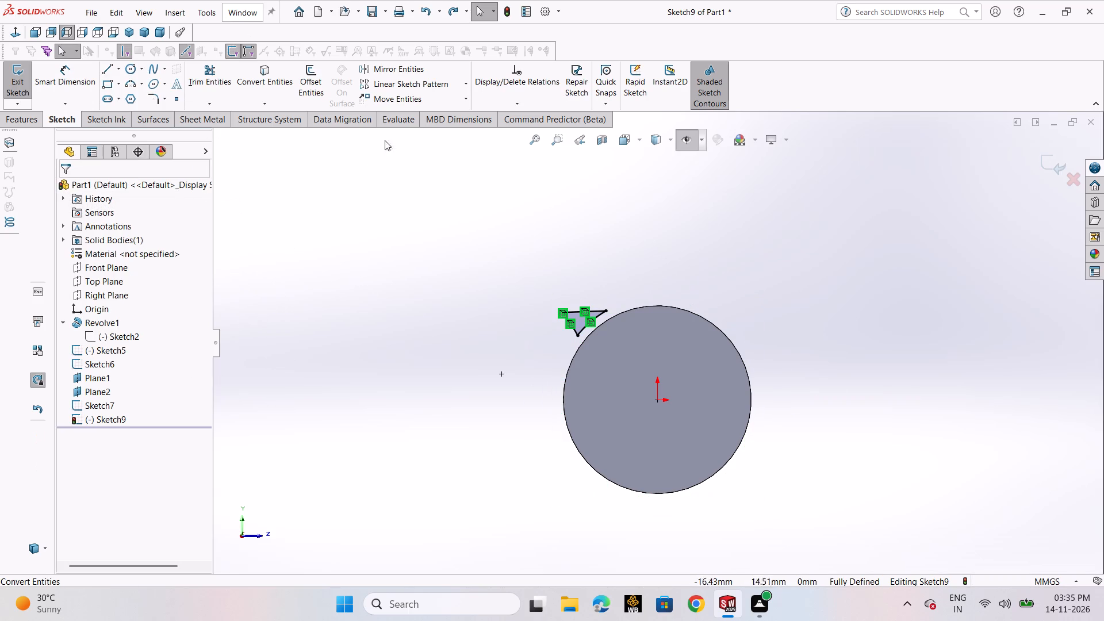
Circular-pattern the converted tooth-gap profile around the origin with 15 equally spaced instances over 360 degrees.
{"action": "left_click", "coordinate": [467, 84]}
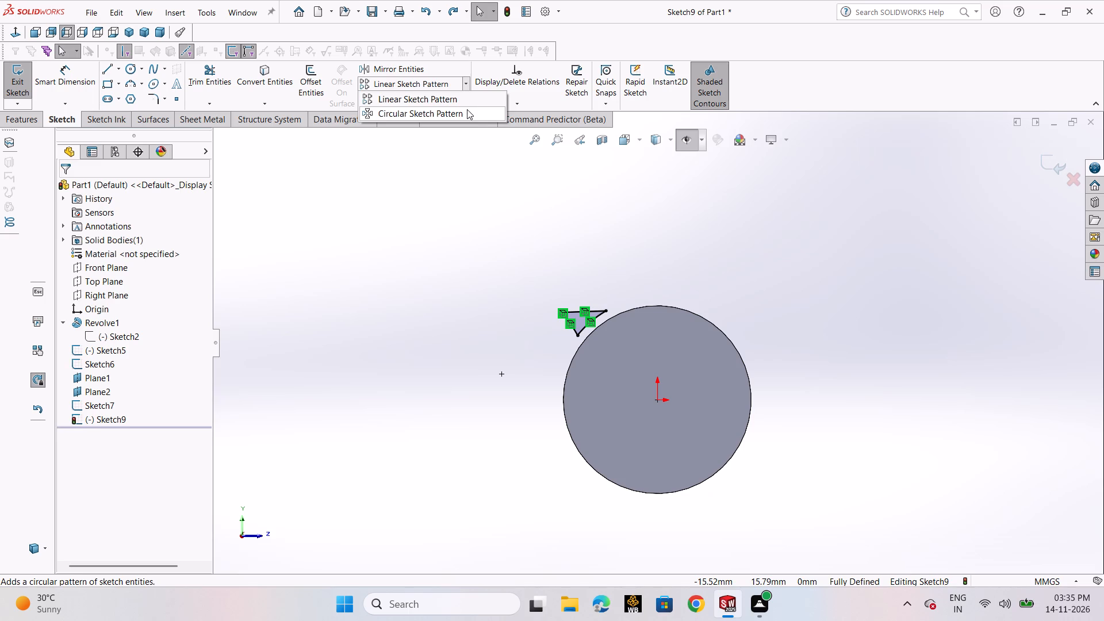
{"action": "left_click", "coordinate": [467, 109]}
{"action": "left_click", "coordinate": [581, 325]}
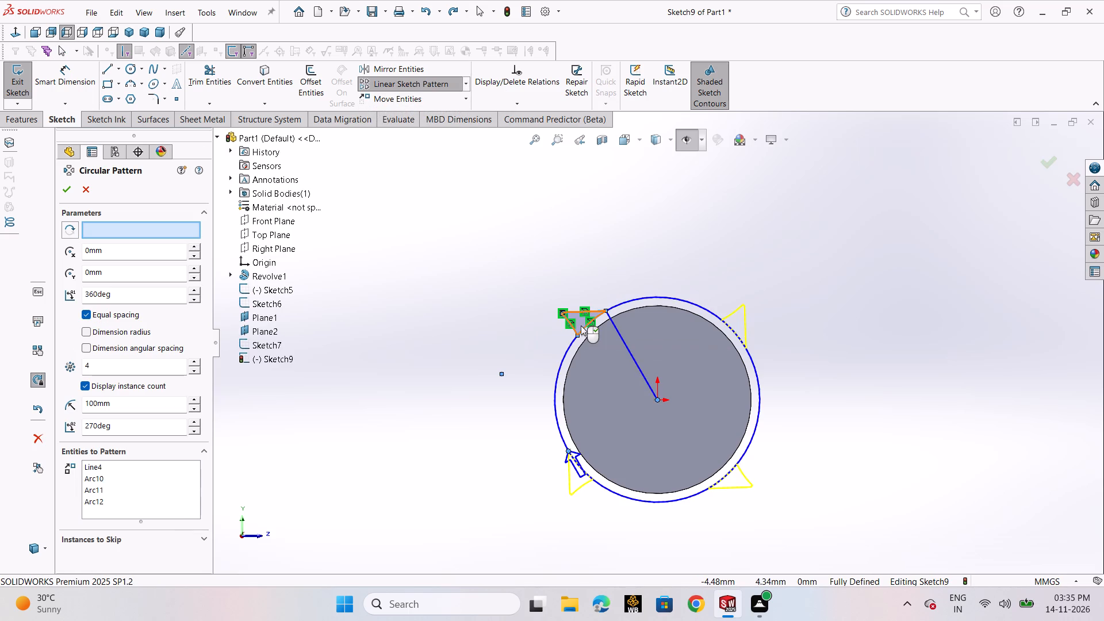
{"action": "double_click", "coordinate": [129, 362]}
{"action": "type", "text": "15"}
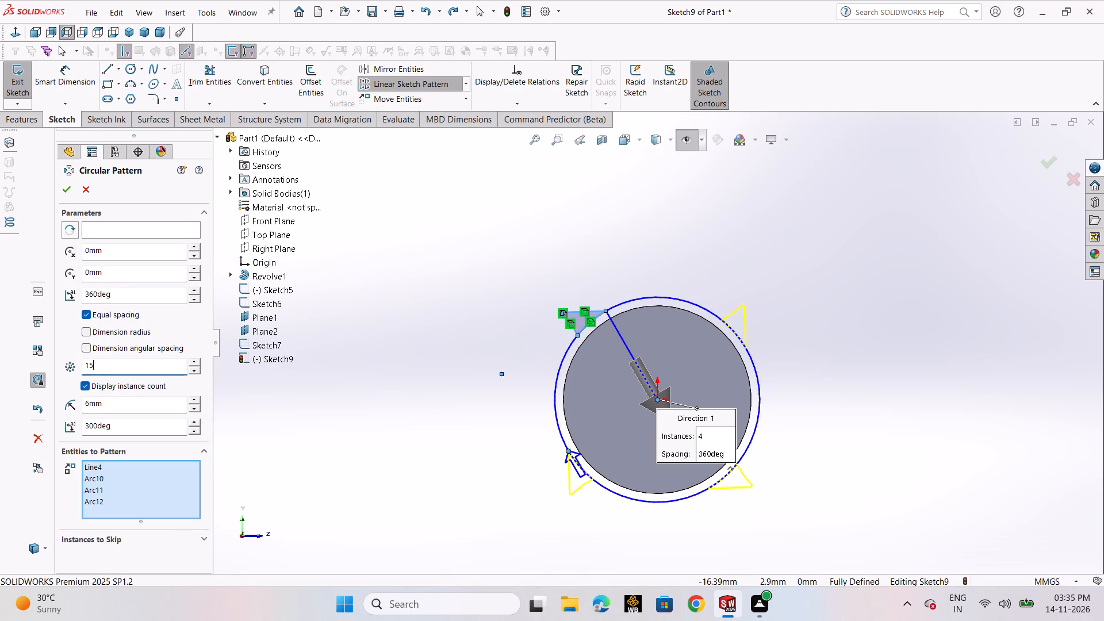
{"action": "key", "text": "Return"}
{"action": "left_click", "coordinate": [65, 189]}
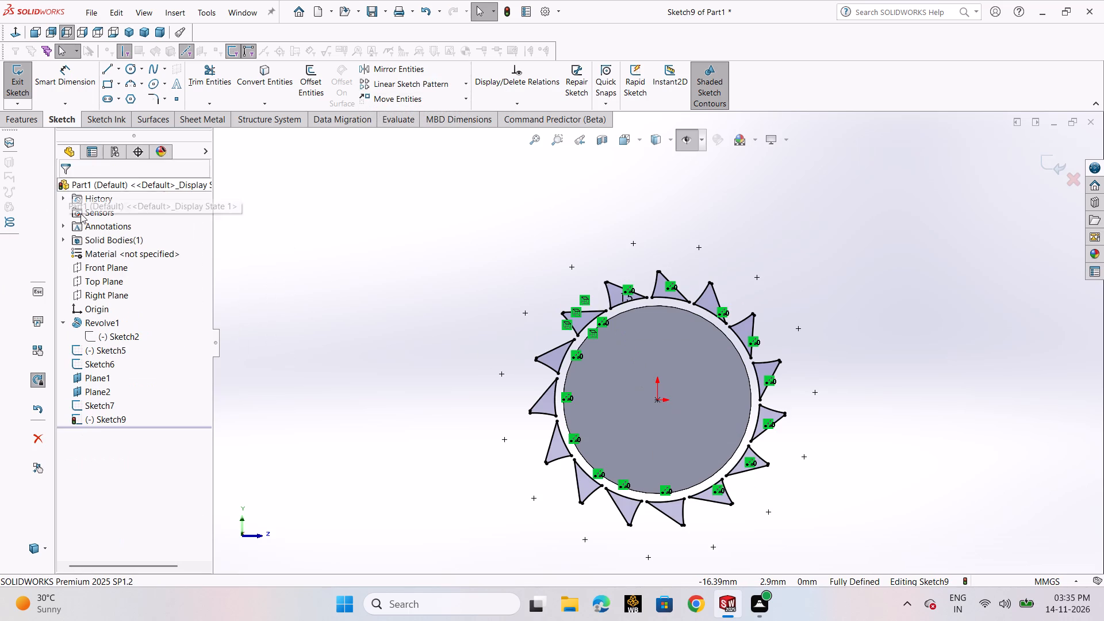
{"action": "left_click", "coordinate": [289, 320]}
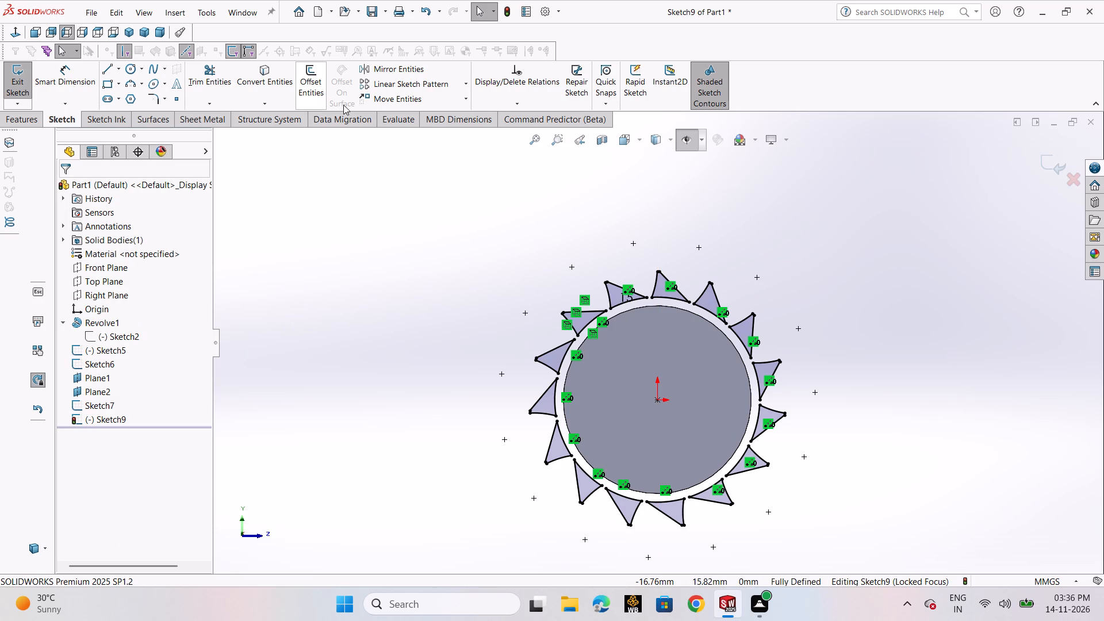
Delete the patterned tooth gaps around the sides and bottom of the circle in the Plane2 sketch.
{"action": "left_click", "coordinate": [223, 81]}
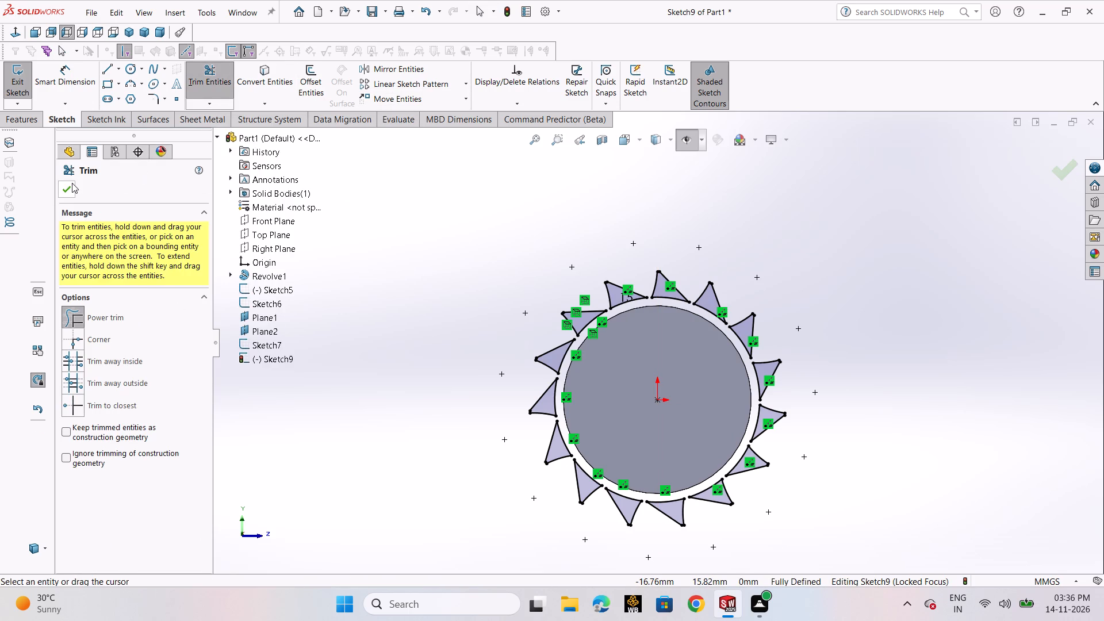
{"action": "left_click", "coordinate": [72, 184]}
{"action": "left_click_drag", "start_coordinate": [453, 332], "coordinate": [800, 520]}
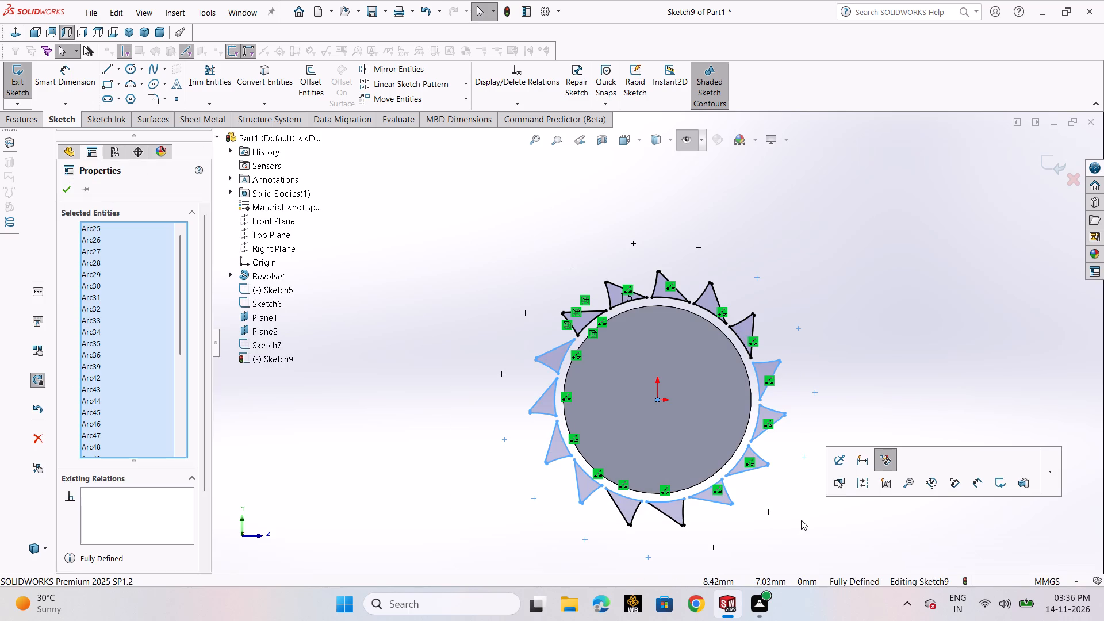
{"action": "key", "text": "Delete"}
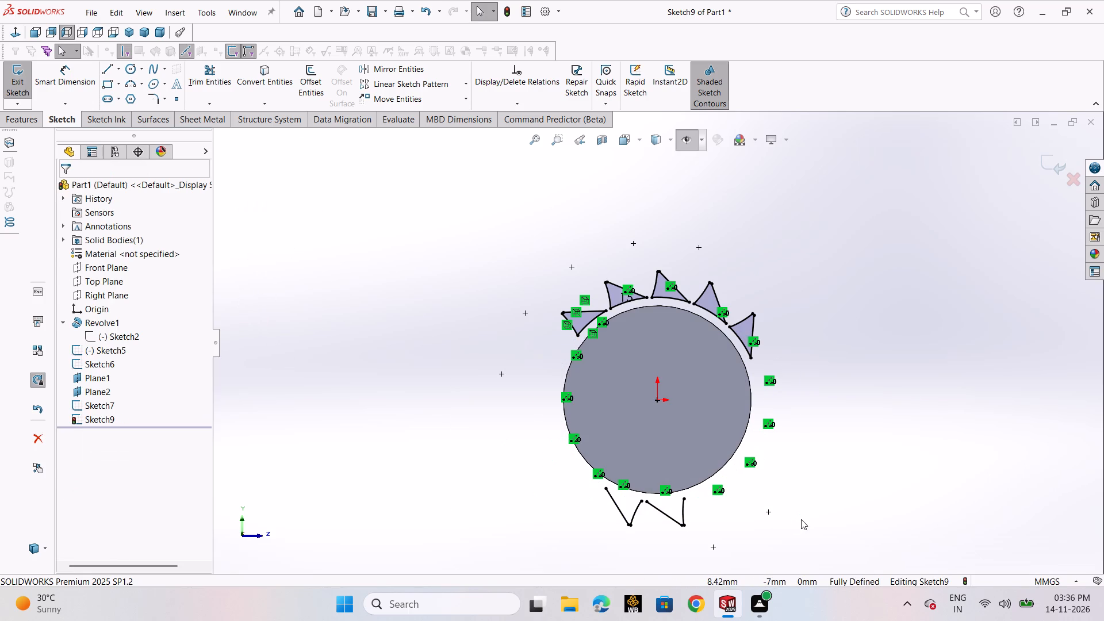
{"action": "left_click_drag", "start_coordinate": [834, 576], "coordinate": [649, 453]}
{"action": "left_click_drag", "start_coordinate": [759, 536], "coordinate": [721, 514]}
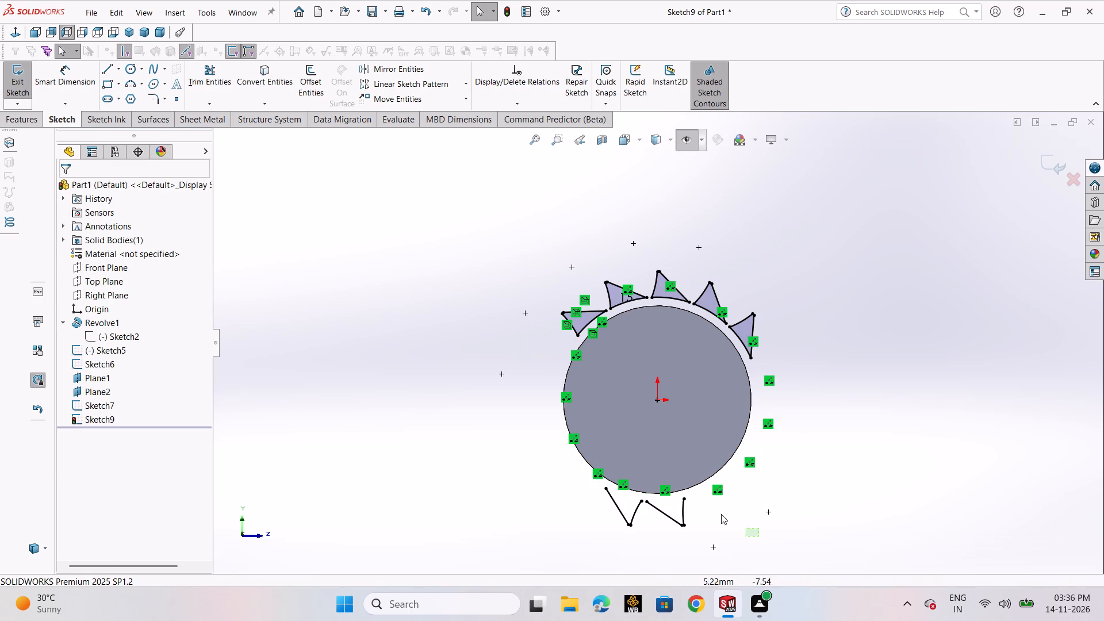
{"action": "left_click_drag", "start_coordinate": [721, 514], "coordinate": [545, 444]}
{"action": "key", "text": "Delete"}
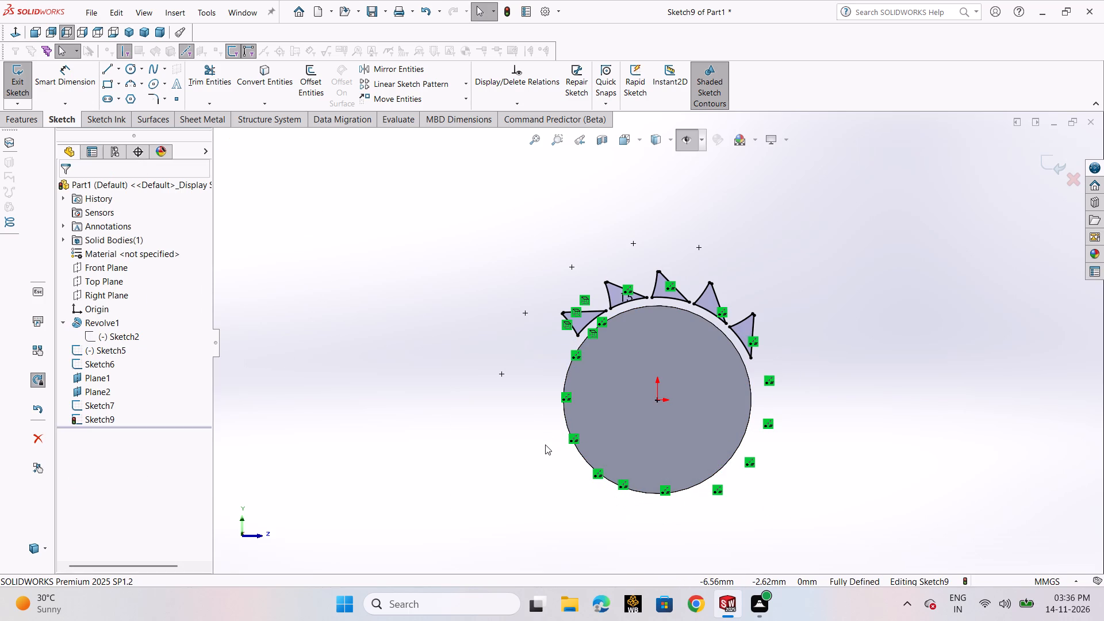
Delete the seed profile and upper copies, keeping only the gap one pitch clockwise of the seed, and exit the Plane2 sketch.
{"action": "left_click", "coordinate": [585, 320]}
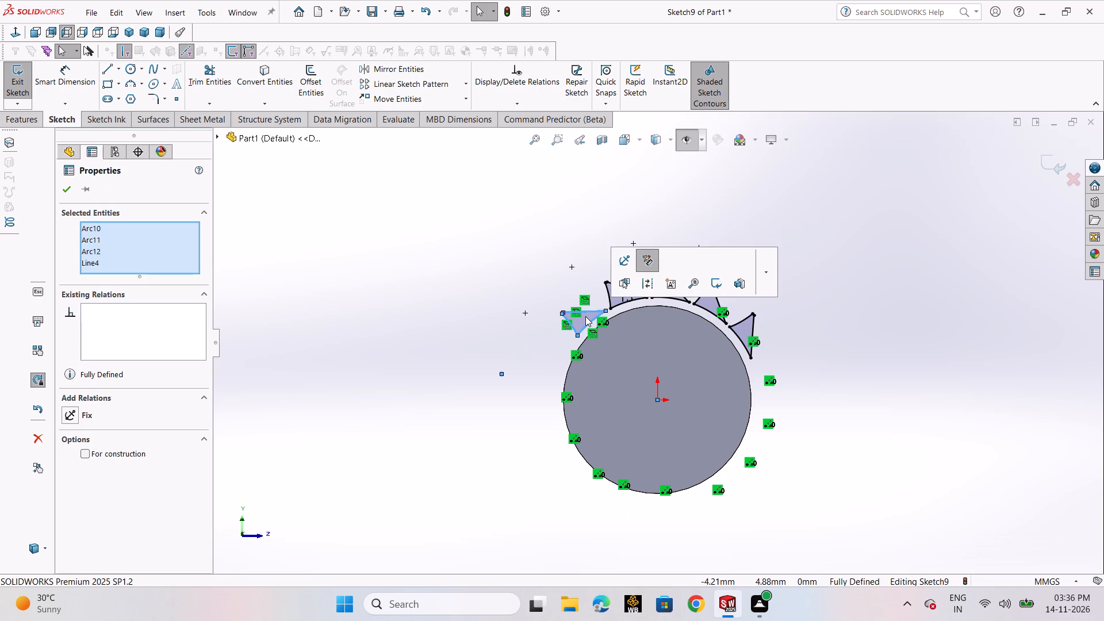
{"action": "key", "text": "Delete"}
{"action": "left_click", "coordinate": [483, 300]}
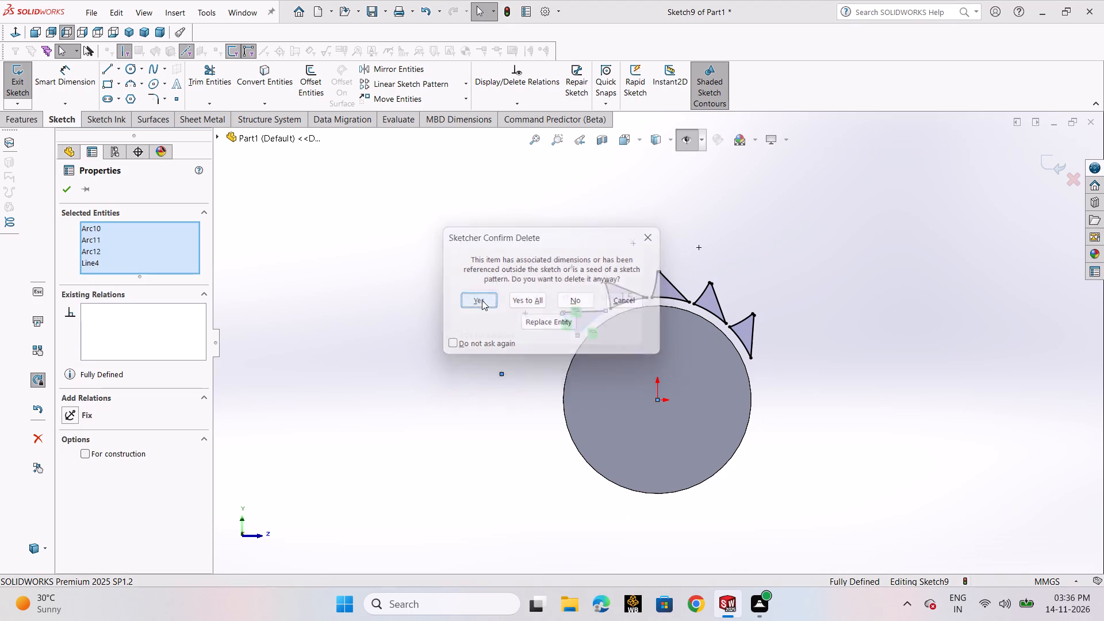
{"action": "left_click", "coordinate": [490, 296]}
{"action": "left_click", "coordinate": [527, 301]}
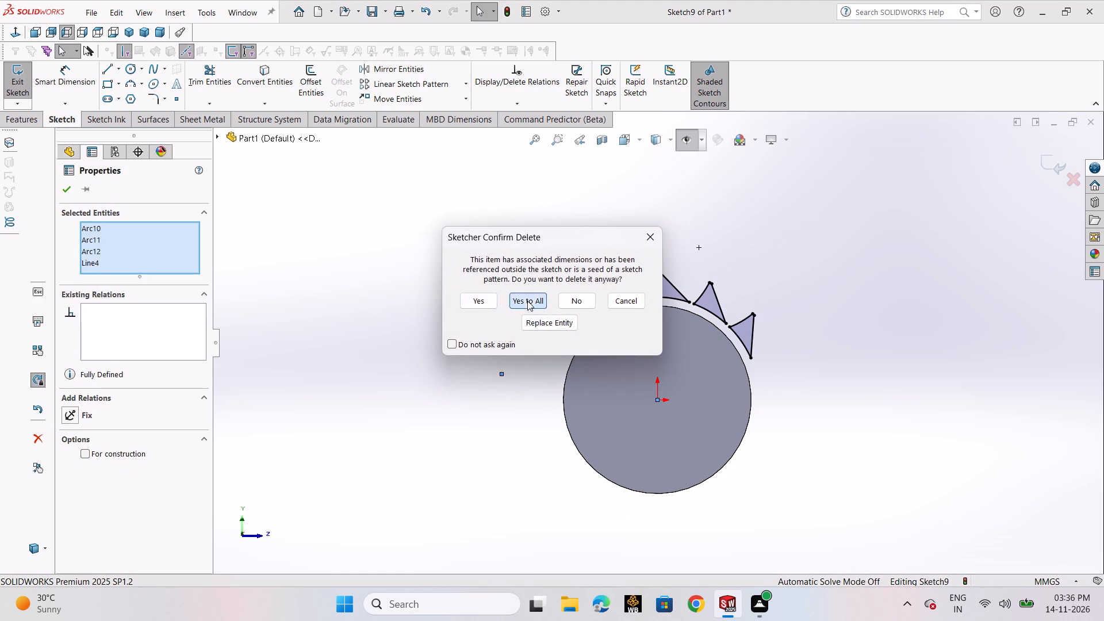
{"action": "left_click_drag", "start_coordinate": [758, 388], "coordinate": [650, 235]}
{"action": "key", "text": "Delete"}
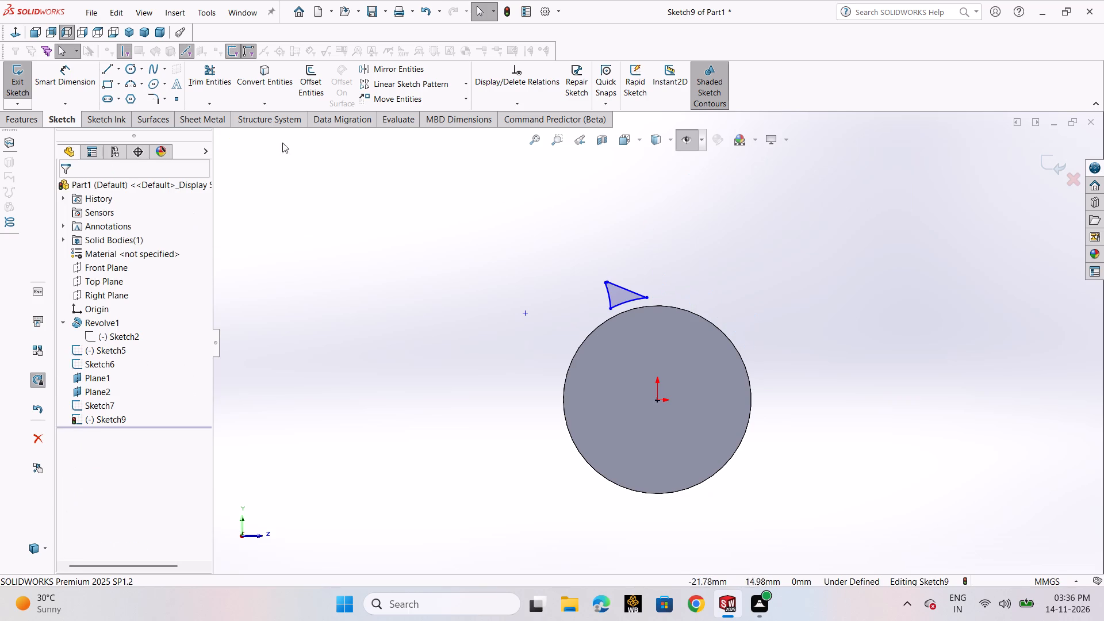
{"action": "left_click", "coordinate": [18, 86]}
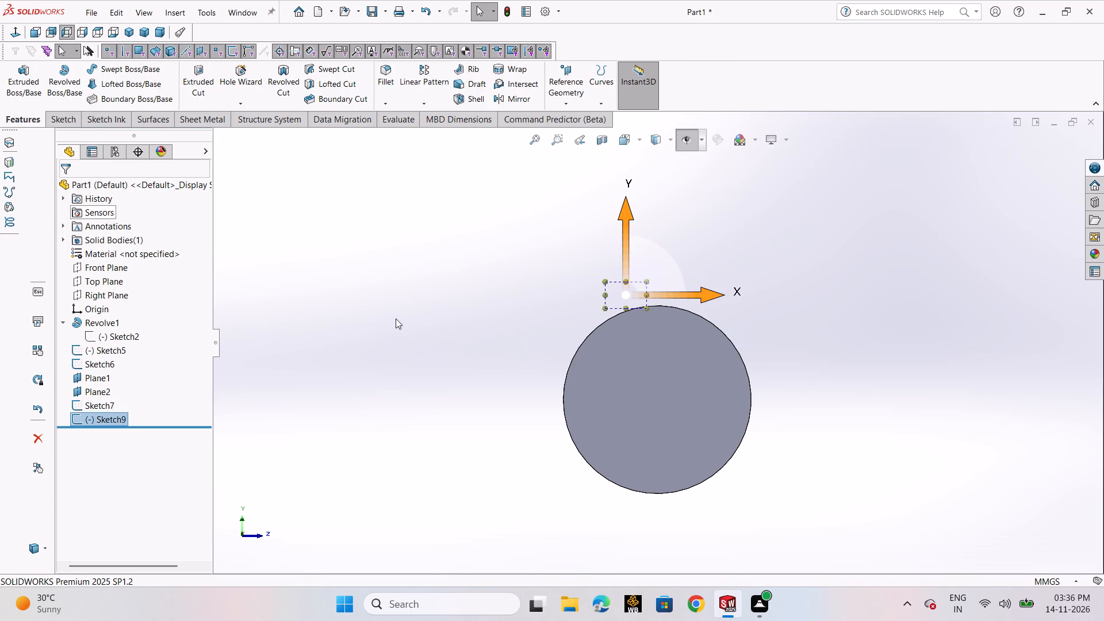
Start a new sketch on Plane1.
{"action": "scroll", "coordinate": [399, 318], "scroll_direction": "up", "scroll_amount": 2}
{"action": "middle_click_drag", "start_coordinate": [423, 314], "coordinate": [465, 342]}
{"action": "left_click", "coordinate": [293, 276]}
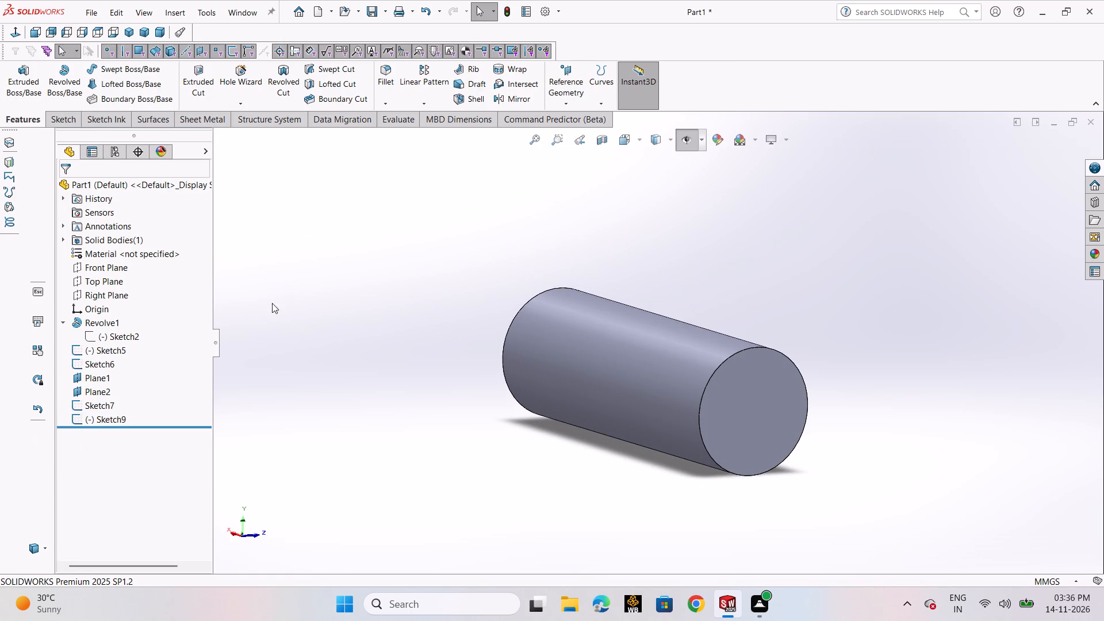
{"action": "left_click", "coordinate": [106, 389]}
{"action": "left_click", "coordinate": [98, 377]}
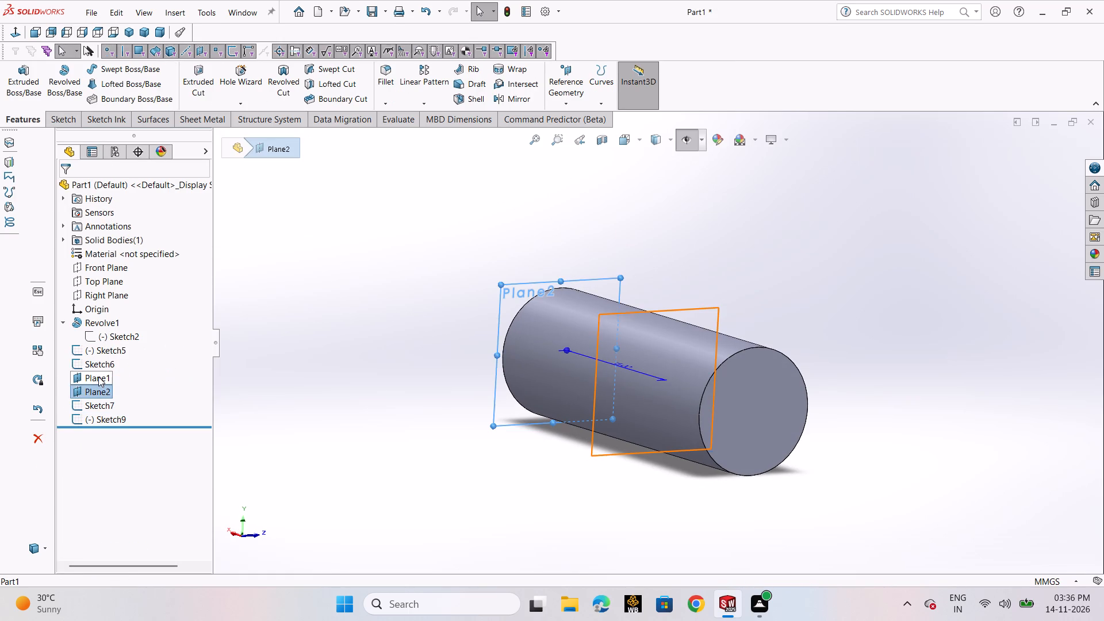
{"action": "left_click", "coordinate": [109, 360]}
{"action": "left_click", "coordinate": [371, 351]}
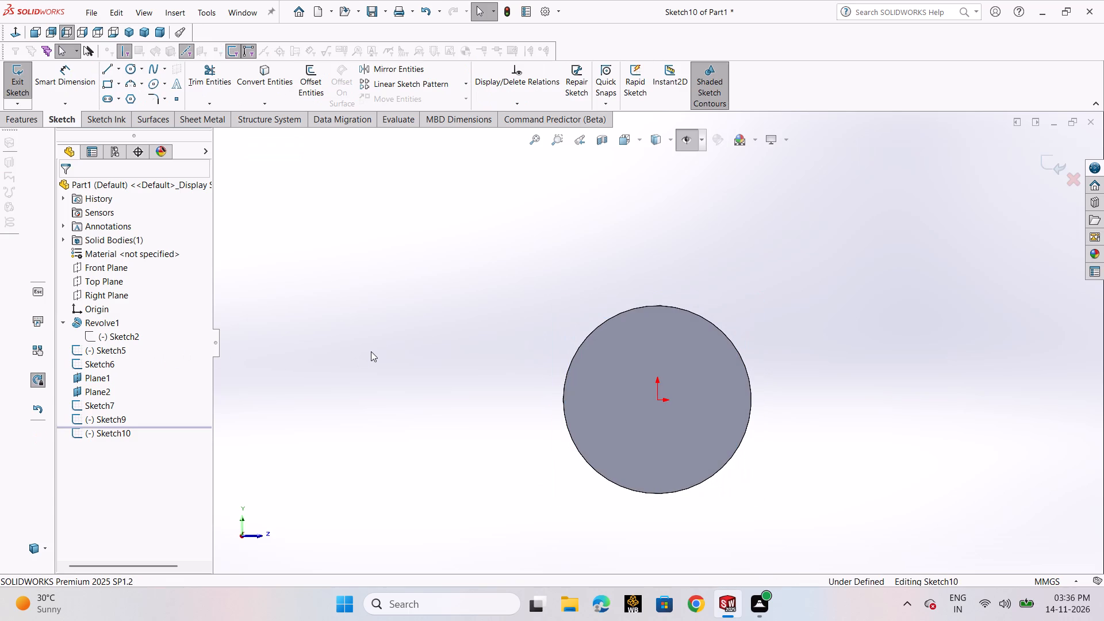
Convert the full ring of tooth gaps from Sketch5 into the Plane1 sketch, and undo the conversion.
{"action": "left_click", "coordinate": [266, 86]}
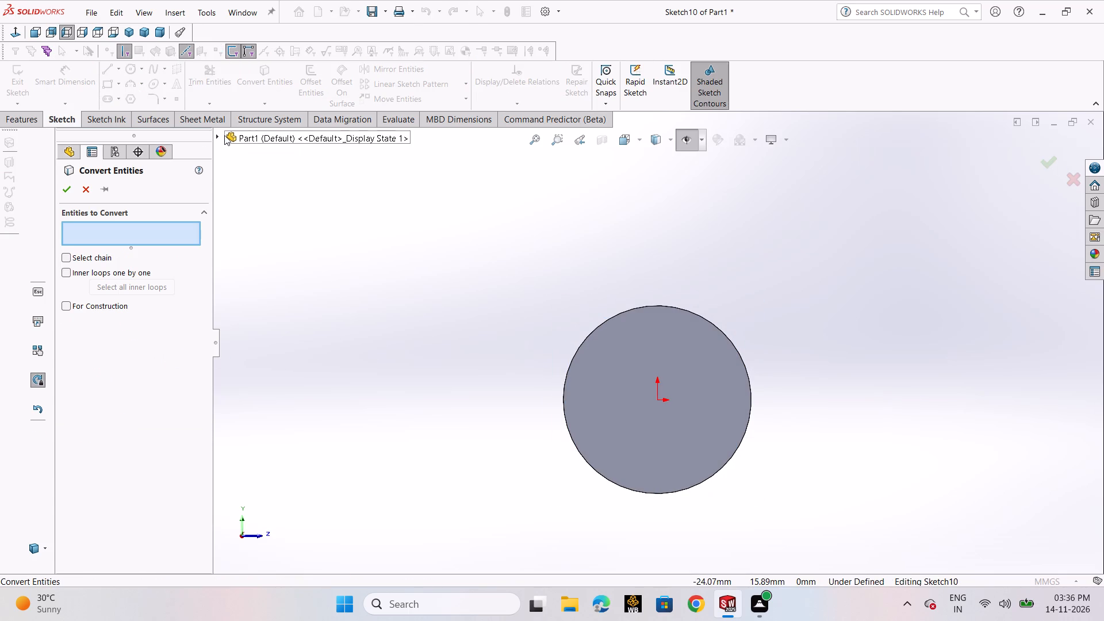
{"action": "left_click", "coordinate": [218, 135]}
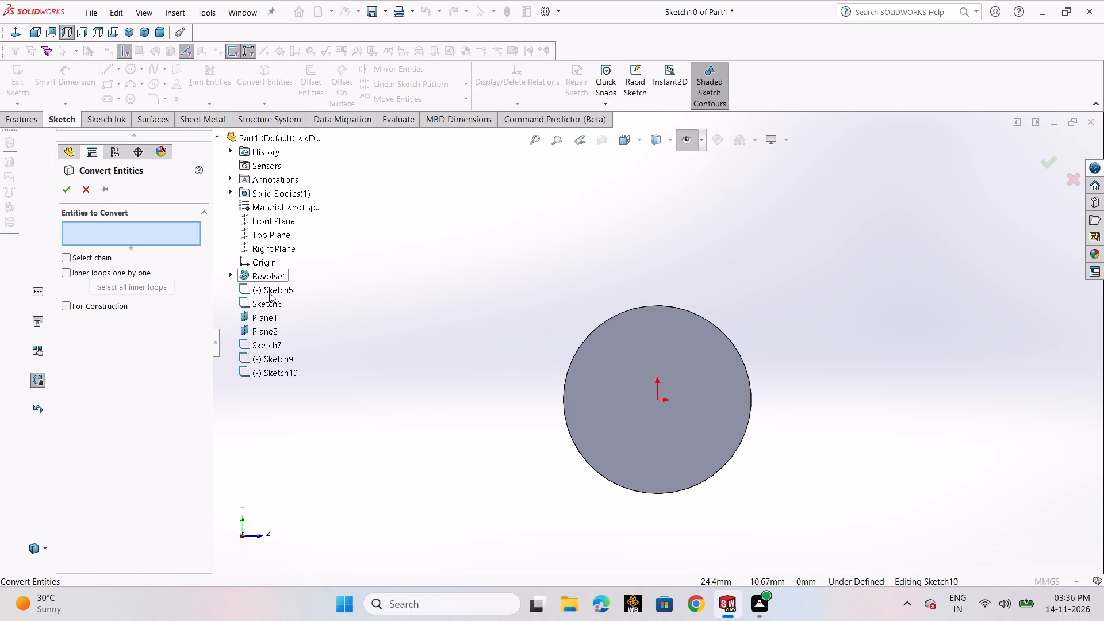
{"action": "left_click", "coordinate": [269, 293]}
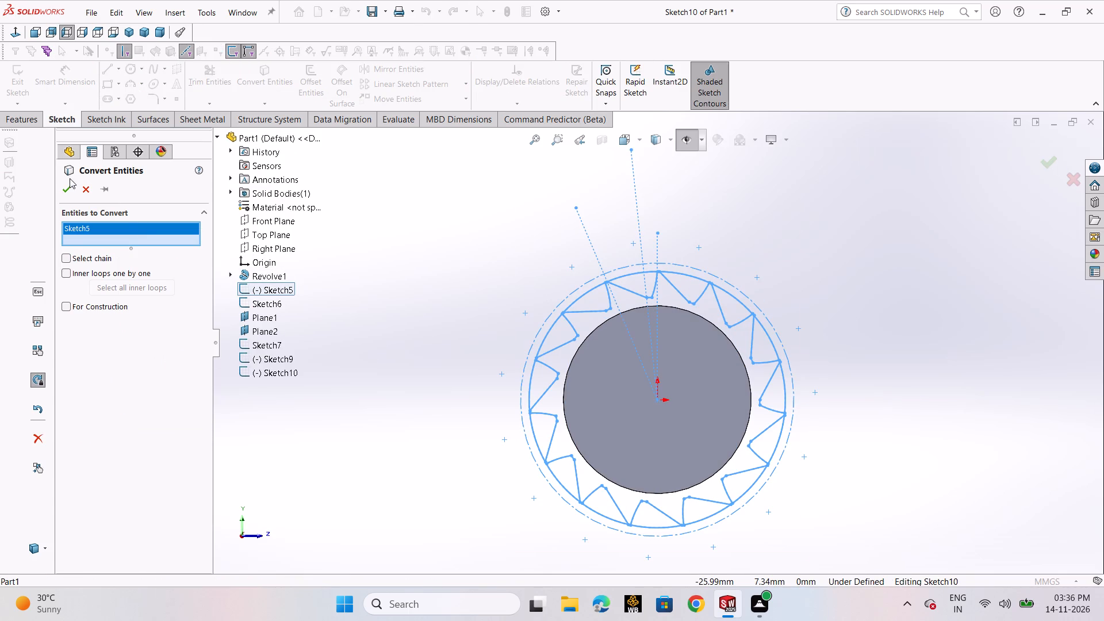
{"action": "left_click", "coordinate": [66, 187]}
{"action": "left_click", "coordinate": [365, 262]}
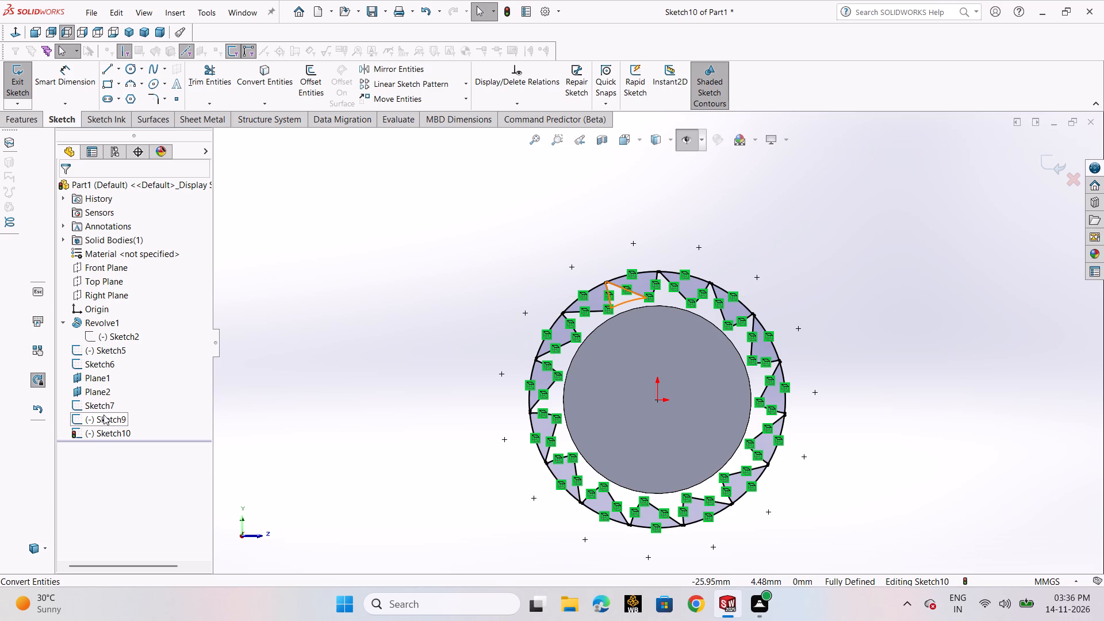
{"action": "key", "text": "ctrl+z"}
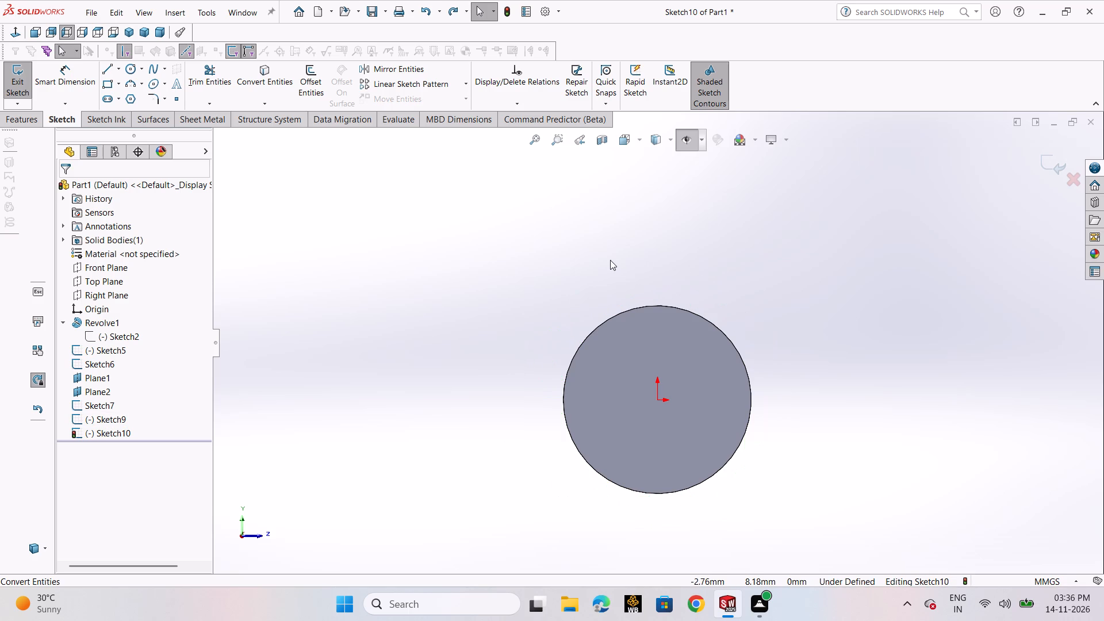
Convert the single tooth-gap profile from Sketch9 into the Plane1 sketch.
{"action": "left_click", "coordinate": [252, 76]}
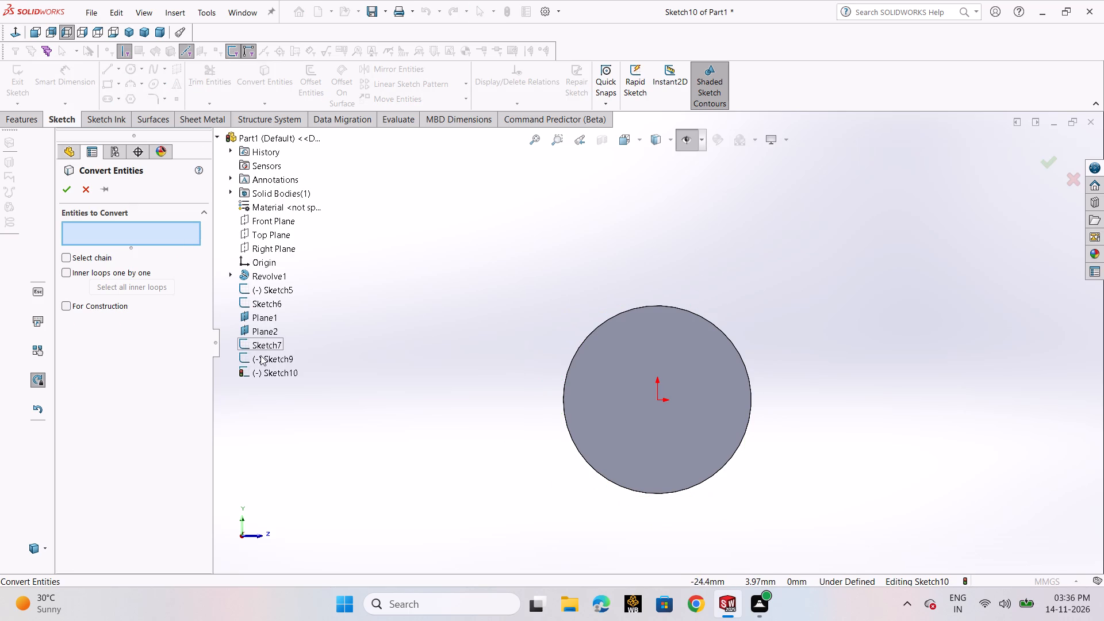
{"action": "left_click", "coordinate": [261, 356]}
{"action": "left_click", "coordinate": [68, 189]}
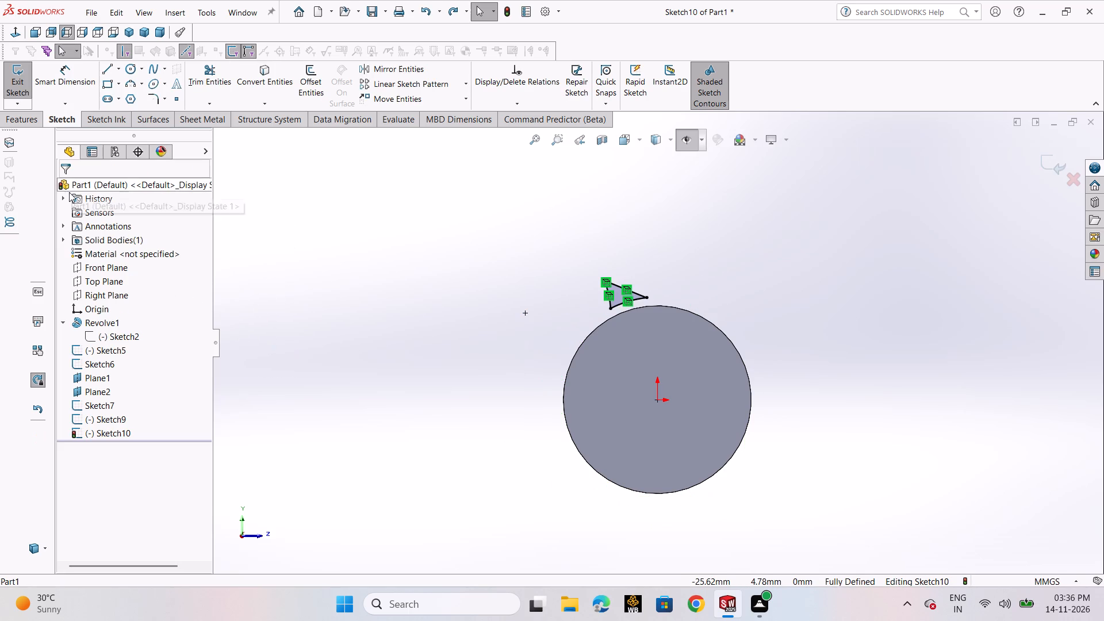
Circular-pattern the profile converted from Sketch9 around the origin with 15 equally spaced instances over 360 degrees.
{"action": "left_click", "coordinate": [466, 85]}
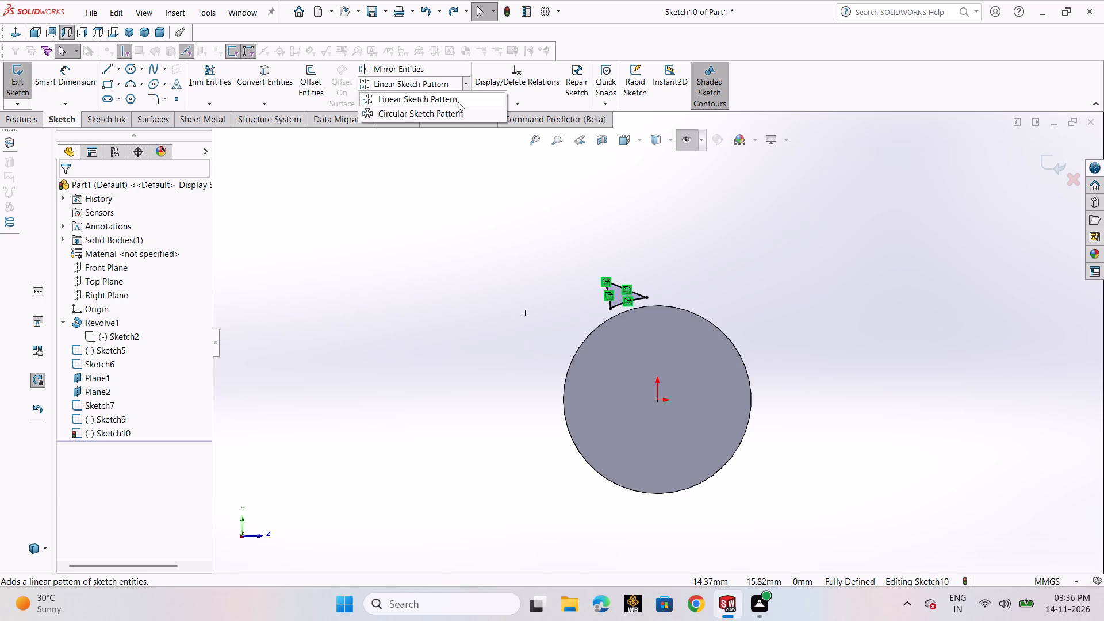
{"action": "left_click", "coordinate": [456, 112]}
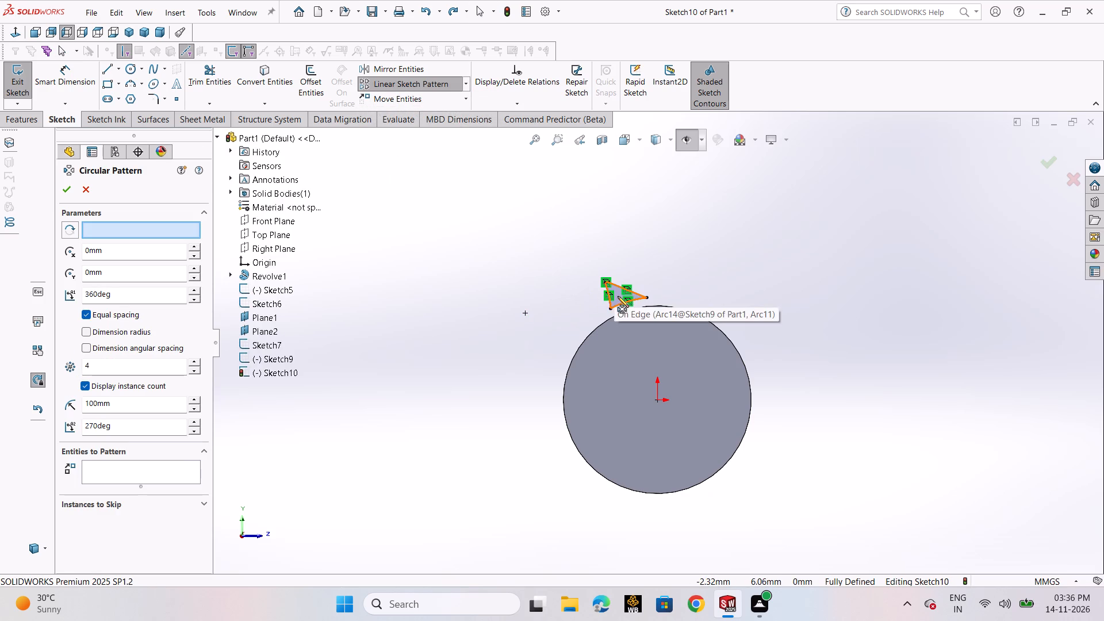
{"action": "left_click", "coordinate": [618, 296]}
{"action": "double_click", "coordinate": [144, 372]}
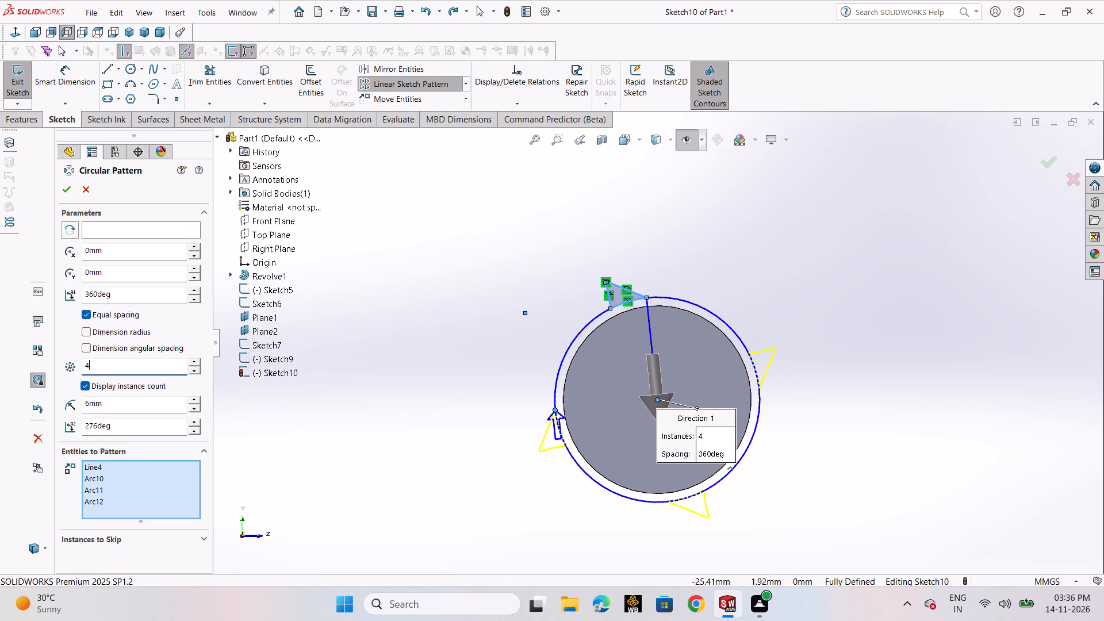
{"action": "type", "text": "15"}
{"action": "key", "text": "Return"}
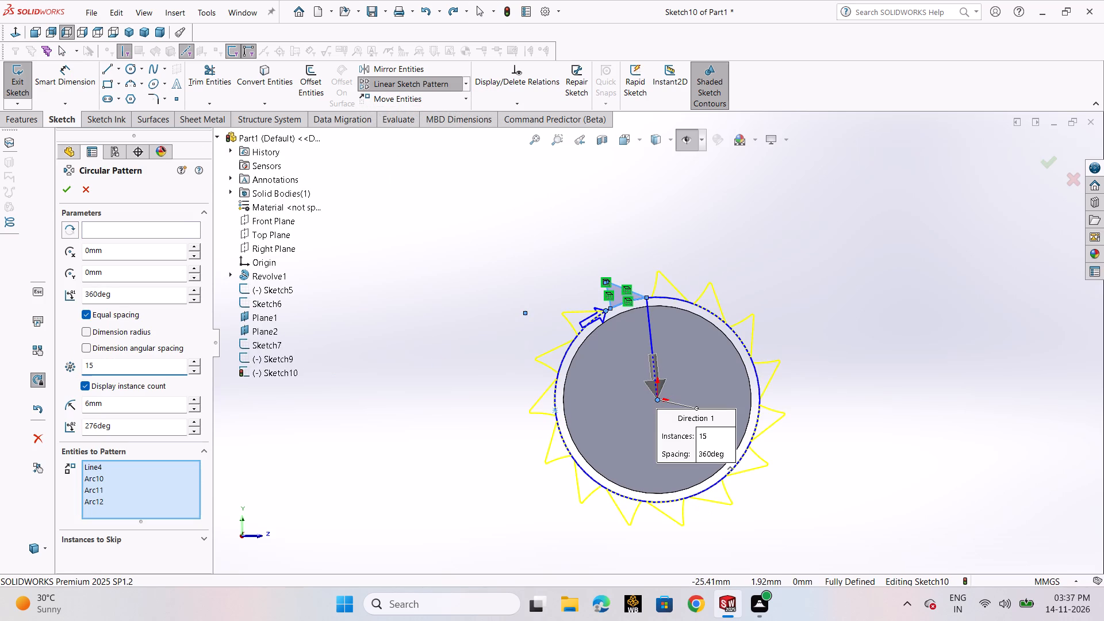
{"action": "left_click", "coordinate": [68, 190]}
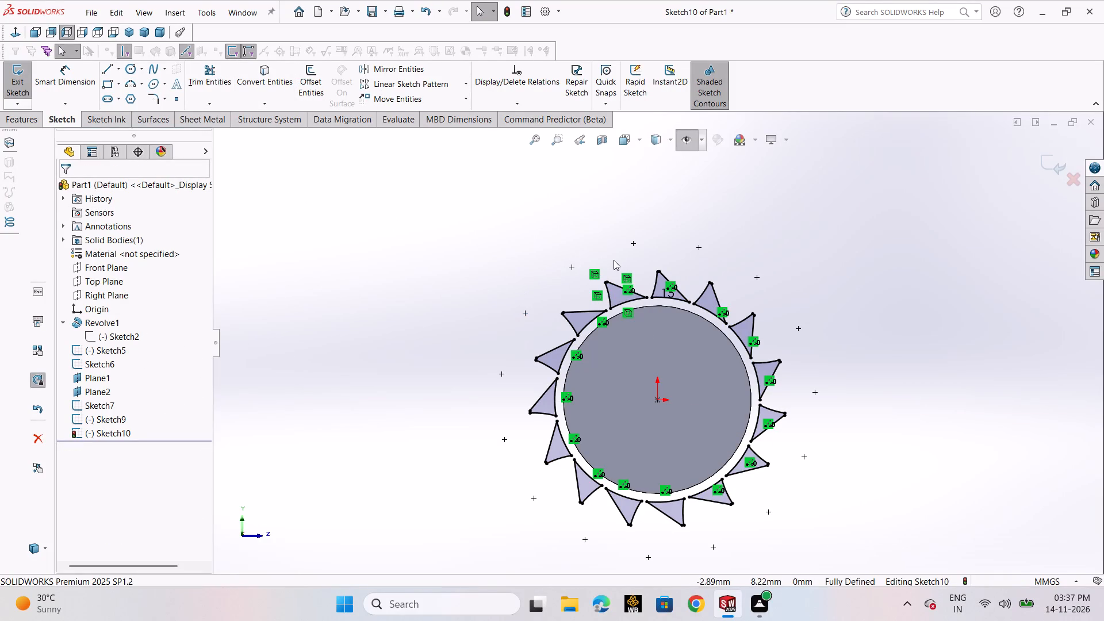
Delete the seven patterned tooth gaps along the positive Z side of the circle in the Plane1 sketch.
{"action": "left_click_drag", "start_coordinate": [634, 260], "coordinate": [534, 545]}
{"action": "left_click_drag", "start_coordinate": [785, 251], "coordinate": [760, 317]}
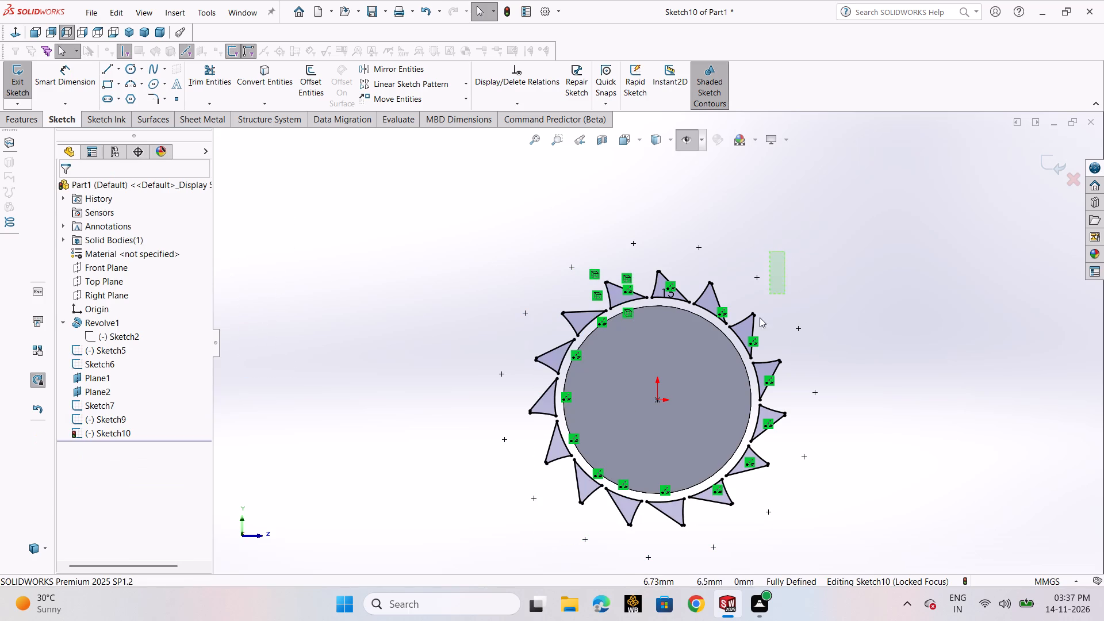
{"action": "left_click_drag", "start_coordinate": [760, 317], "coordinate": [700, 512]}
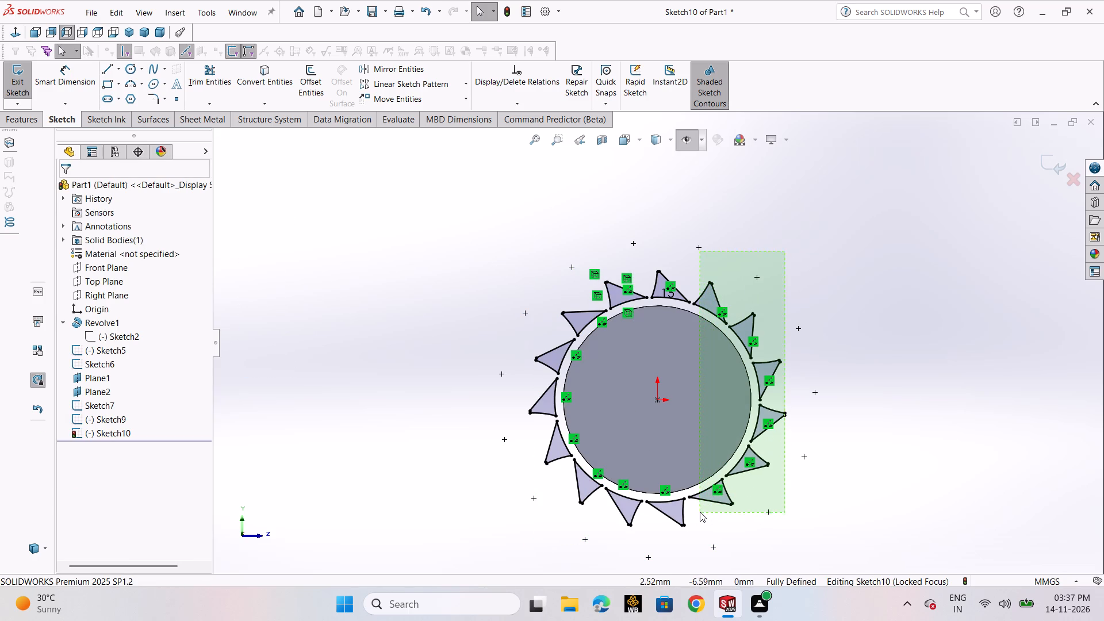
{"action": "left_click_drag", "start_coordinate": [700, 512], "coordinate": [699, 507]}
{"action": "key", "text": "Delete"}
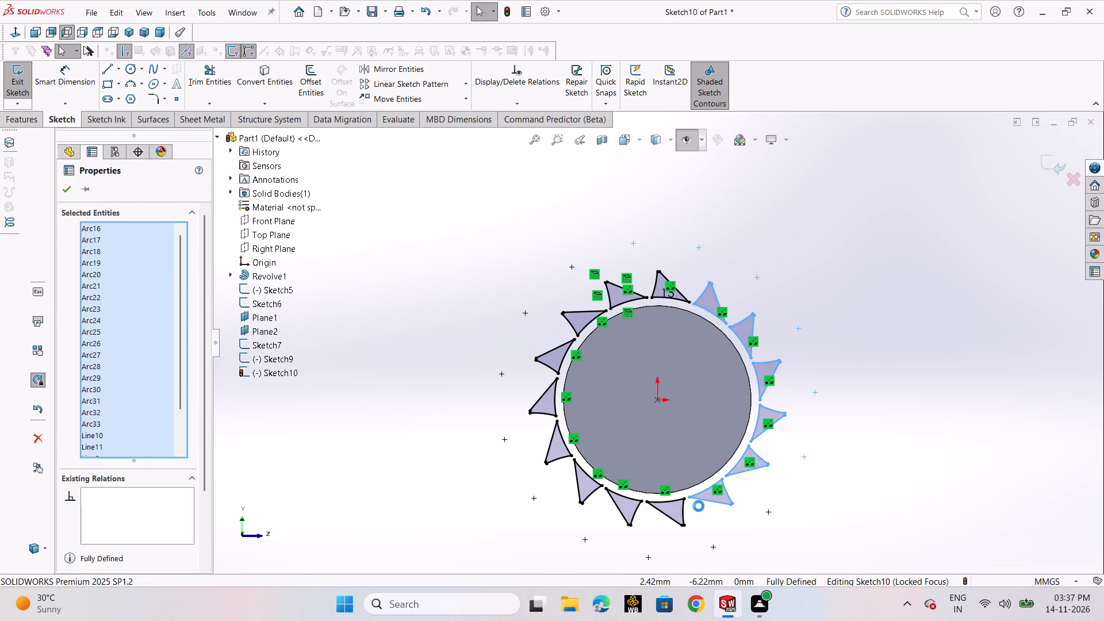
Delete the other tooth gaps and the stray arc from the Plane1 sketch, keeping only the gap one pitch clockwise from the seed; exit the sketch.
{"action": "left_click_drag", "start_coordinate": [631, 273], "coordinate": [634, 292]}
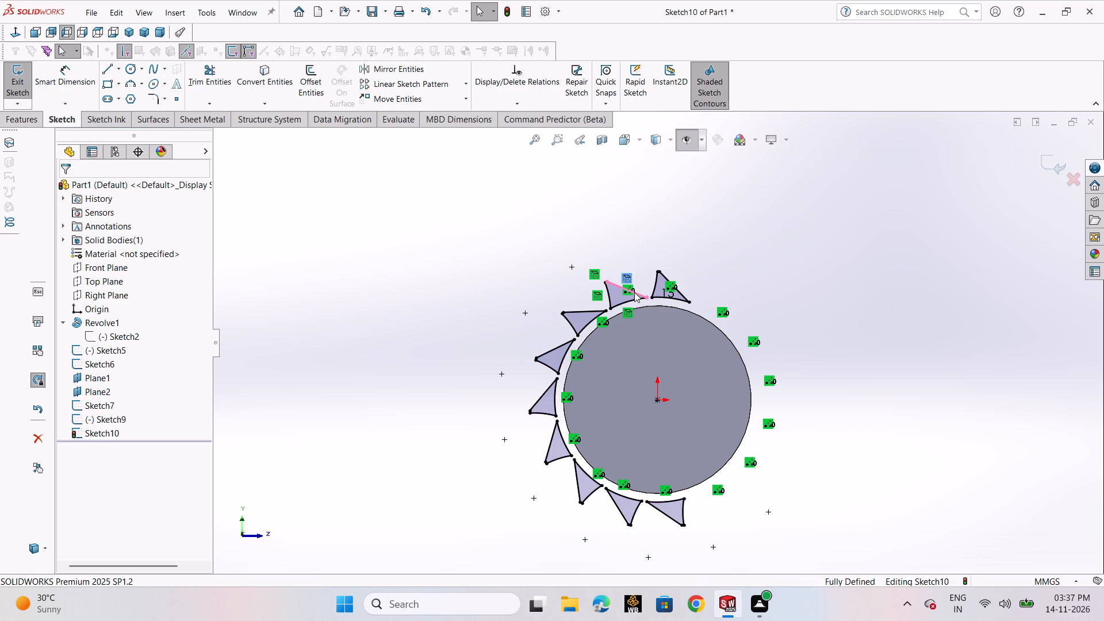
{"action": "left_click_drag", "start_coordinate": [634, 292], "coordinate": [583, 456]}
{"action": "left_click_drag", "start_coordinate": [643, 255], "coordinate": [572, 430]}
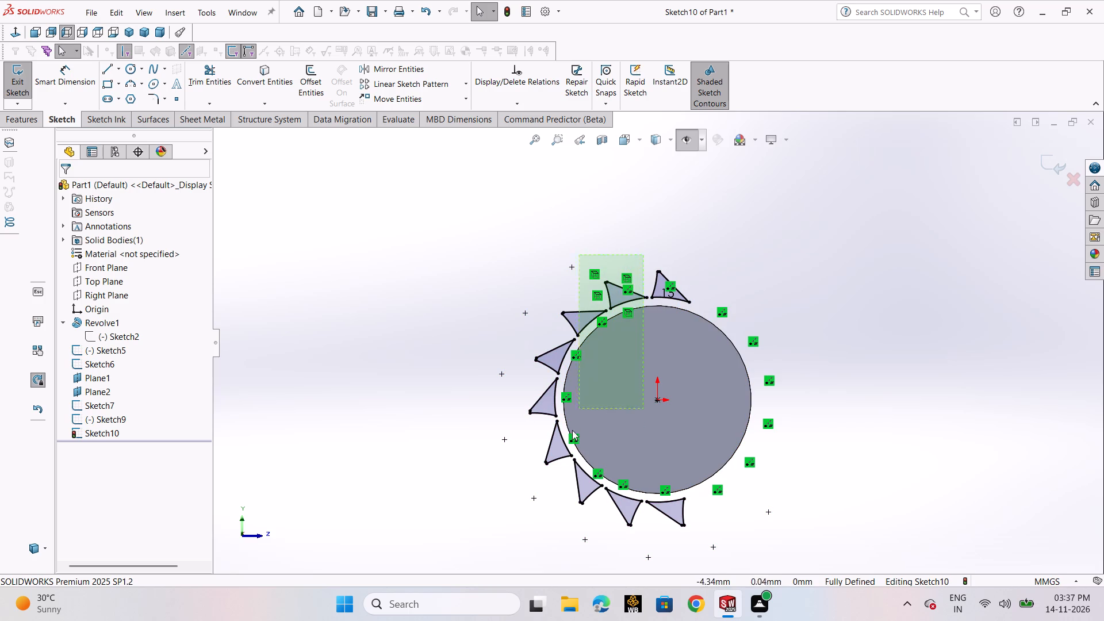
{"action": "left_click_drag", "start_coordinate": [572, 430], "coordinate": [532, 566]}
{"action": "key", "text": "Delete"}
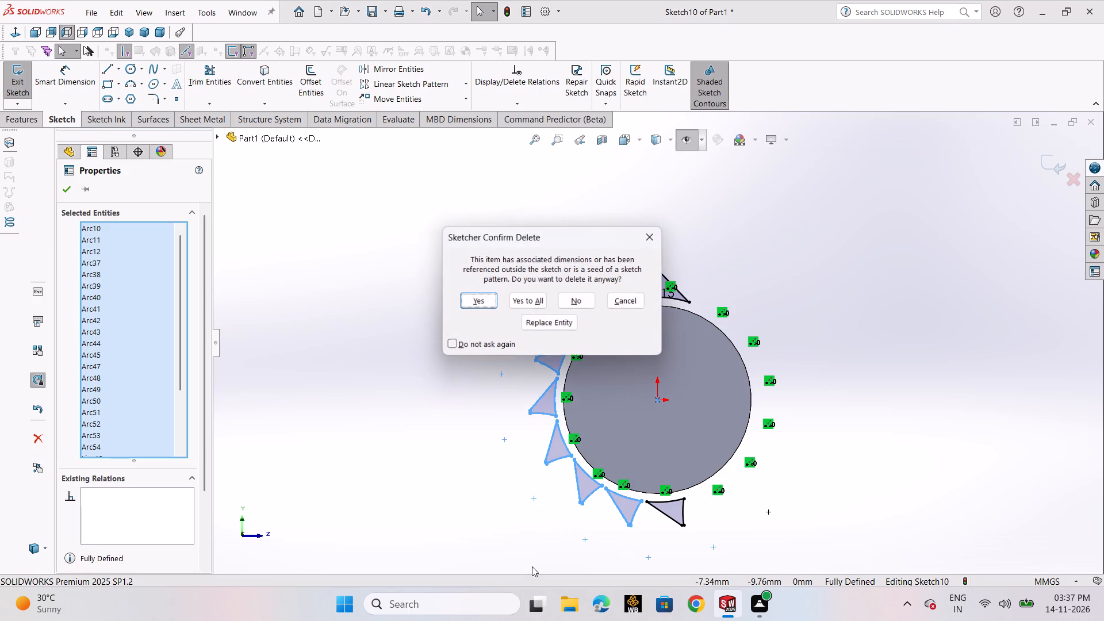
{"action": "left_click", "coordinate": [541, 297]}
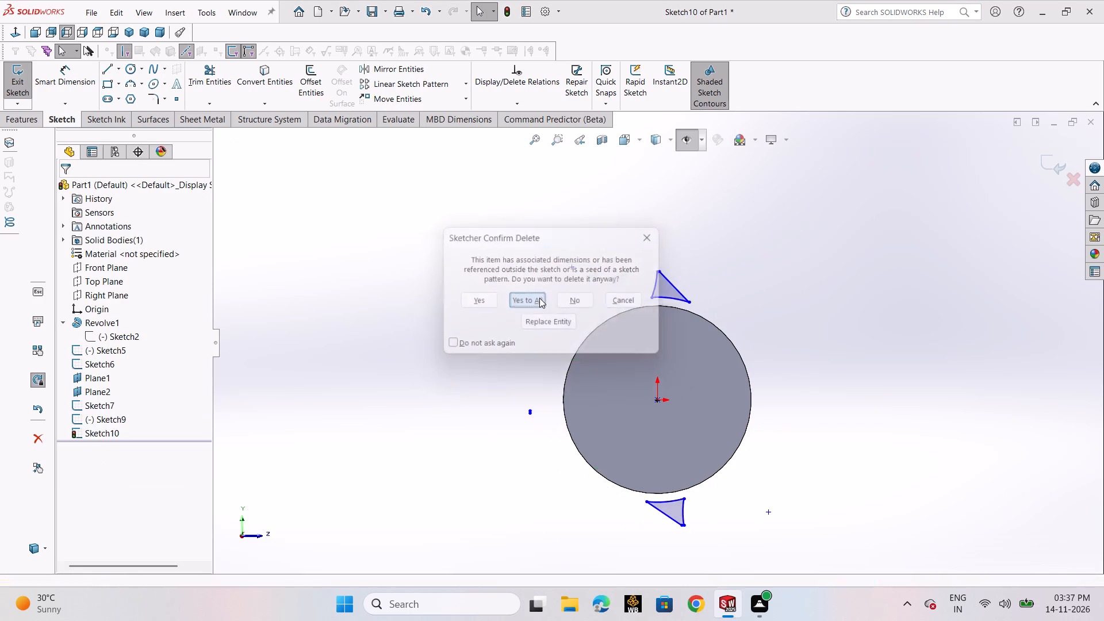
{"action": "left_click", "coordinate": [678, 512]}
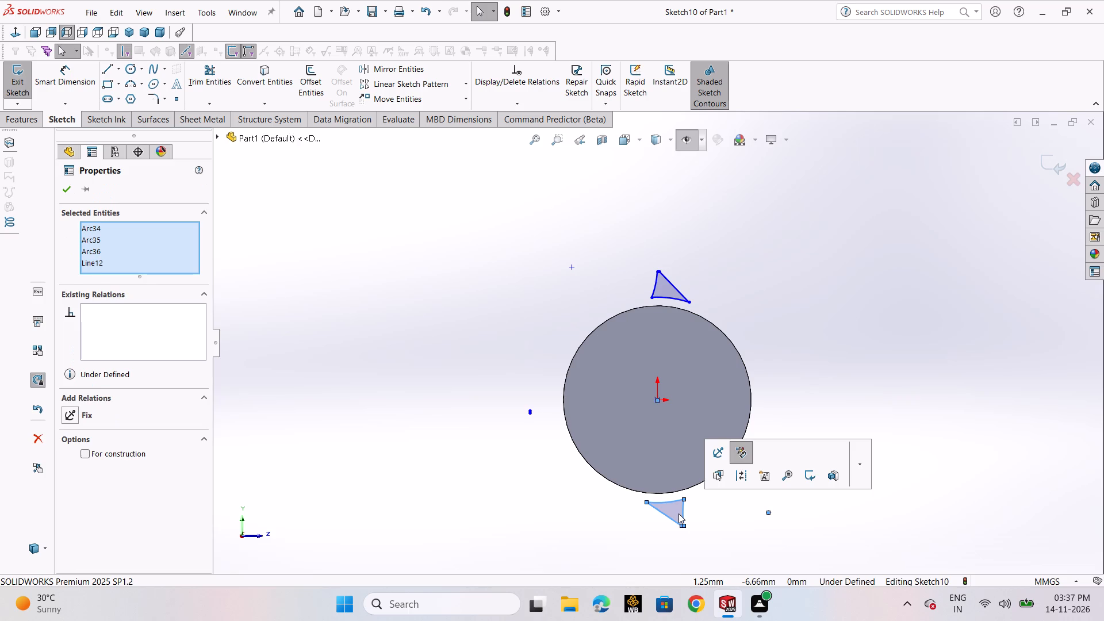
{"action": "key", "text": "Delete"}
{"action": "left_click_drag", "start_coordinate": [524, 369], "coordinate": [524, 450]}
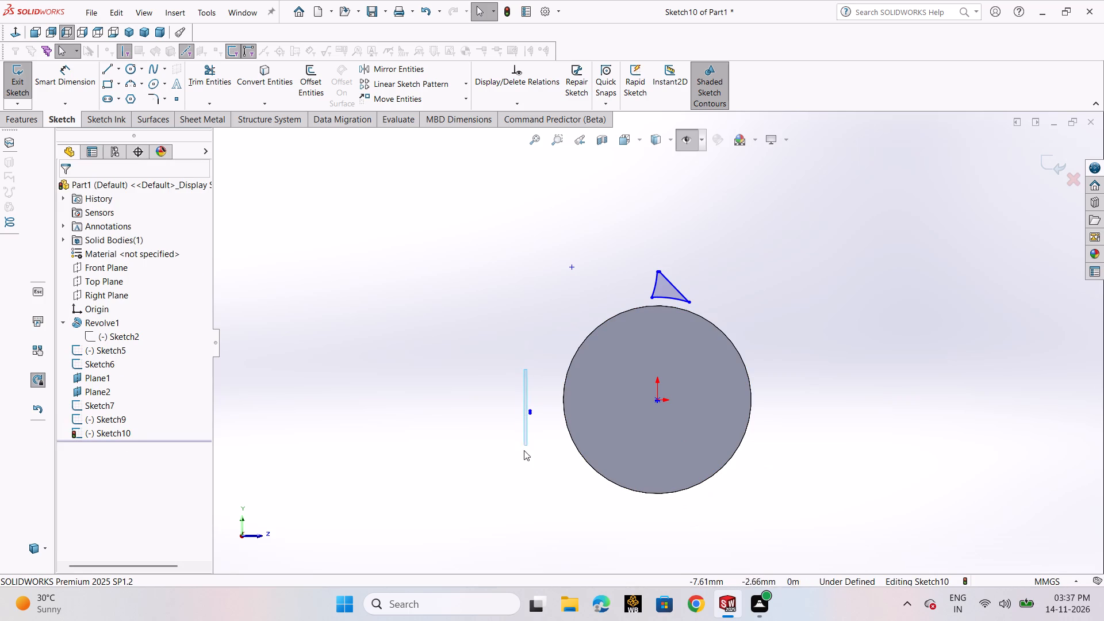
{"action": "left_click_drag", "start_coordinate": [524, 450], "coordinate": [541, 457]}
{"action": "key", "text": "Delete"}
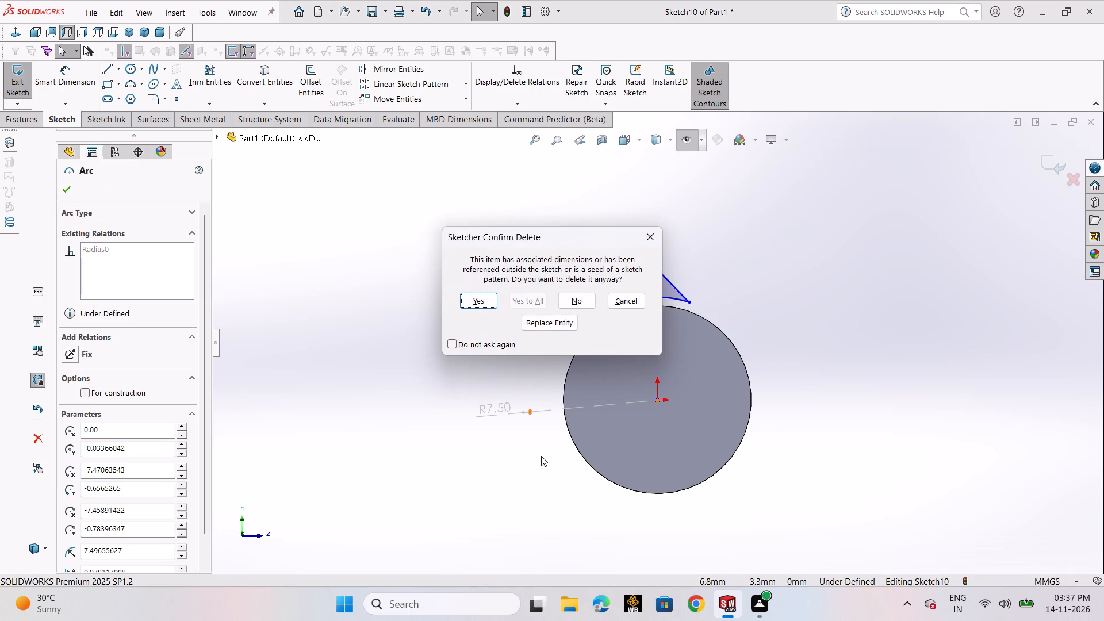
{"action": "left_click", "coordinate": [482, 300]}
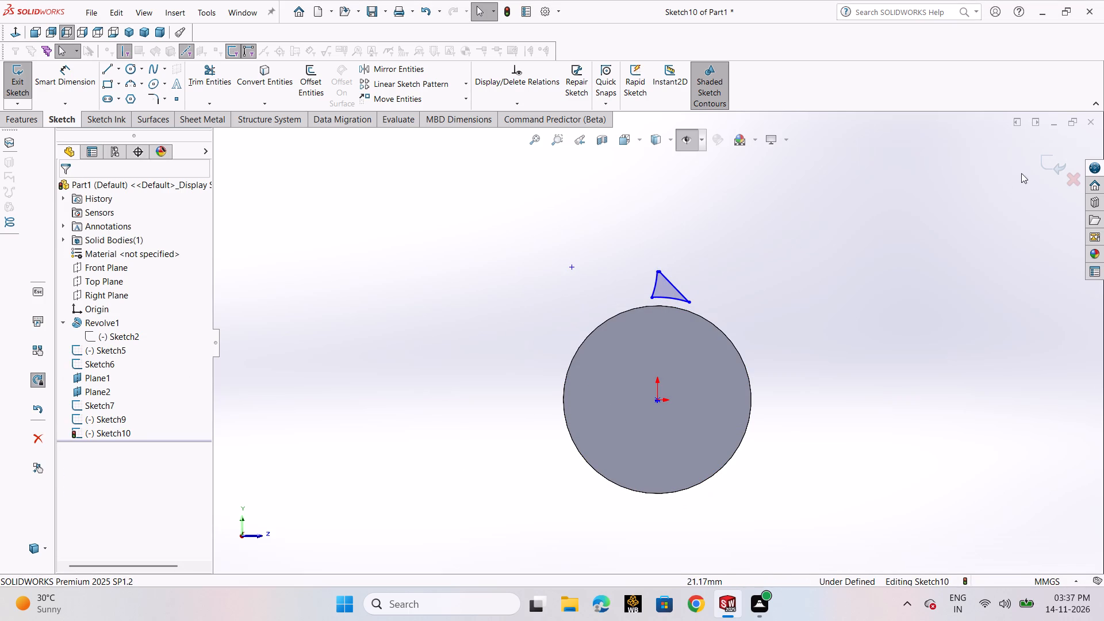
{"action": "left_click", "coordinate": [1044, 166]}
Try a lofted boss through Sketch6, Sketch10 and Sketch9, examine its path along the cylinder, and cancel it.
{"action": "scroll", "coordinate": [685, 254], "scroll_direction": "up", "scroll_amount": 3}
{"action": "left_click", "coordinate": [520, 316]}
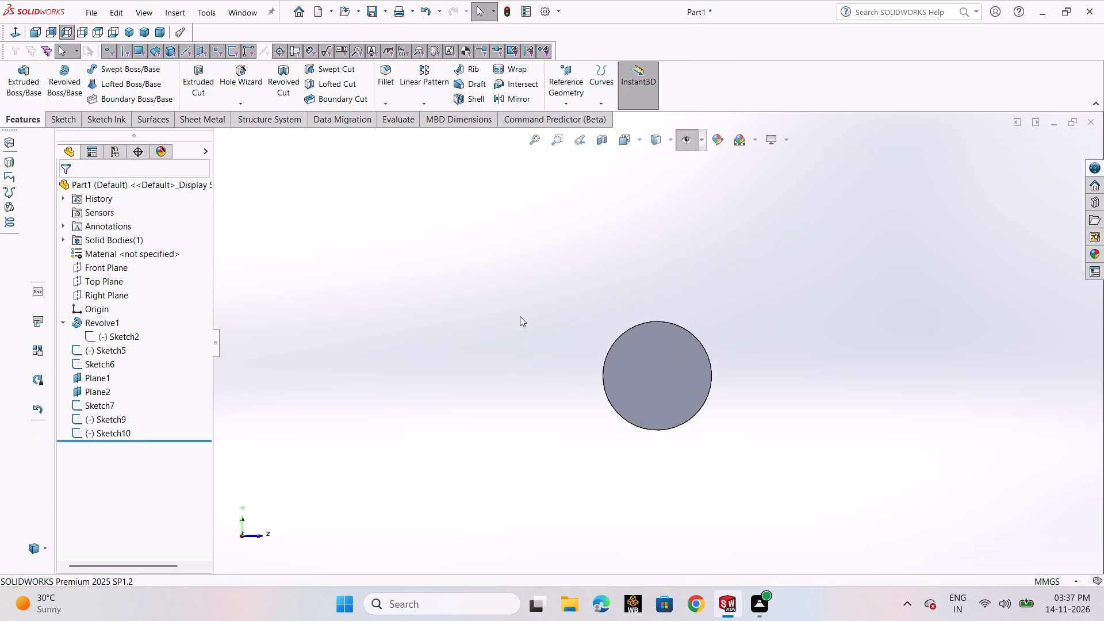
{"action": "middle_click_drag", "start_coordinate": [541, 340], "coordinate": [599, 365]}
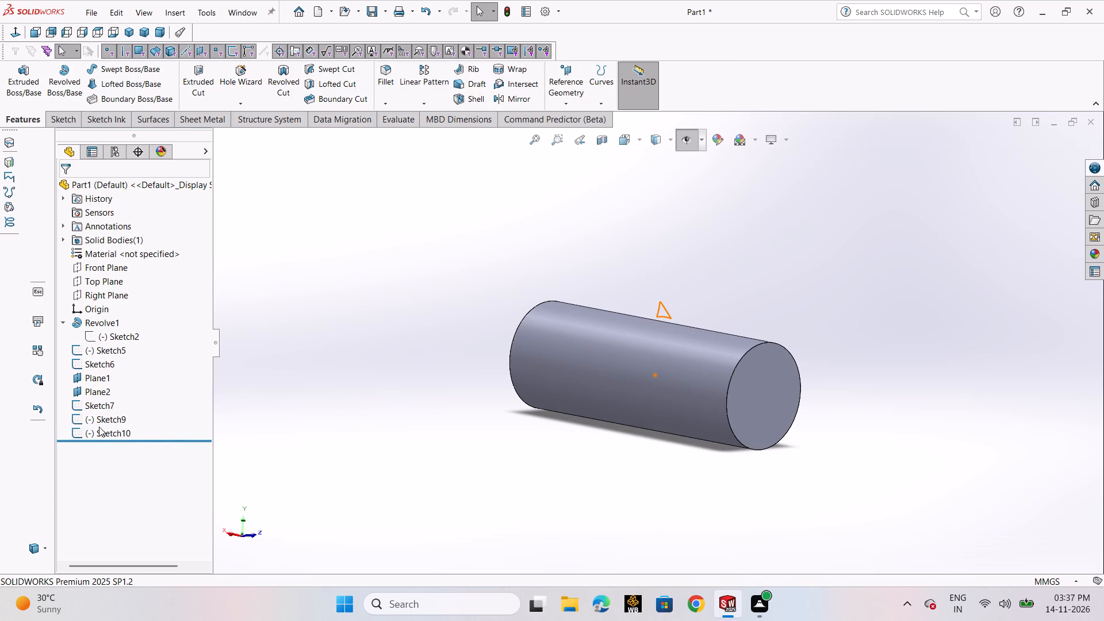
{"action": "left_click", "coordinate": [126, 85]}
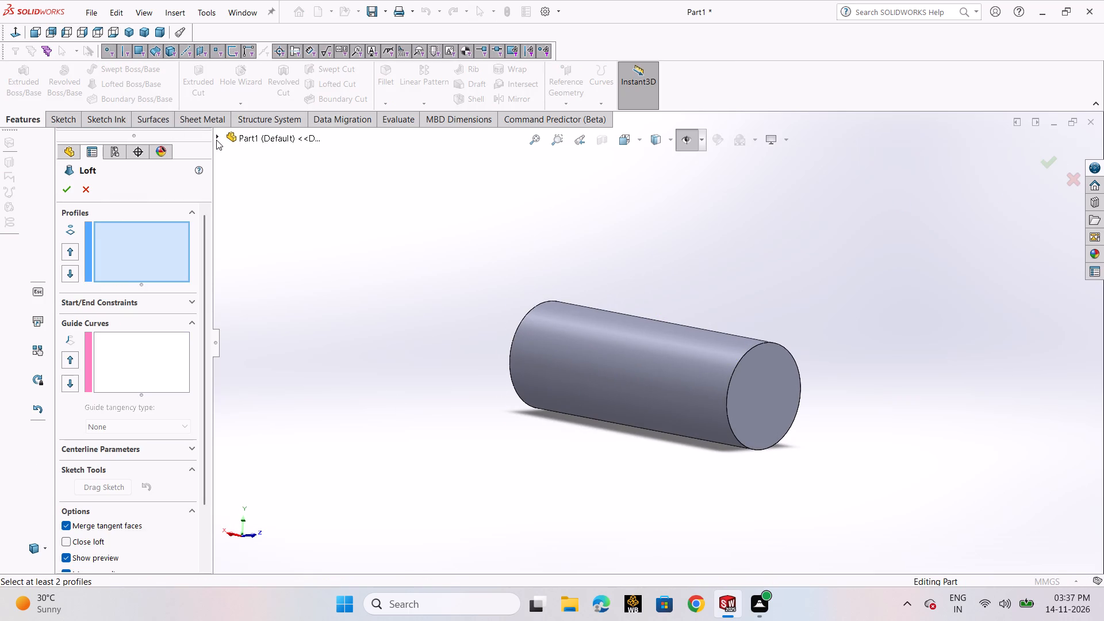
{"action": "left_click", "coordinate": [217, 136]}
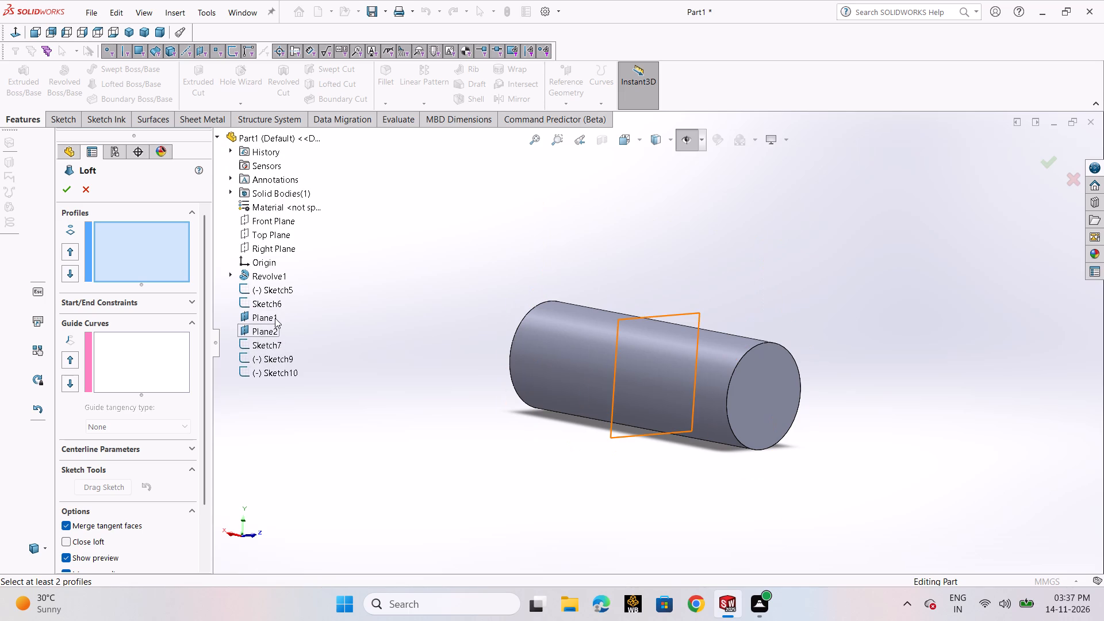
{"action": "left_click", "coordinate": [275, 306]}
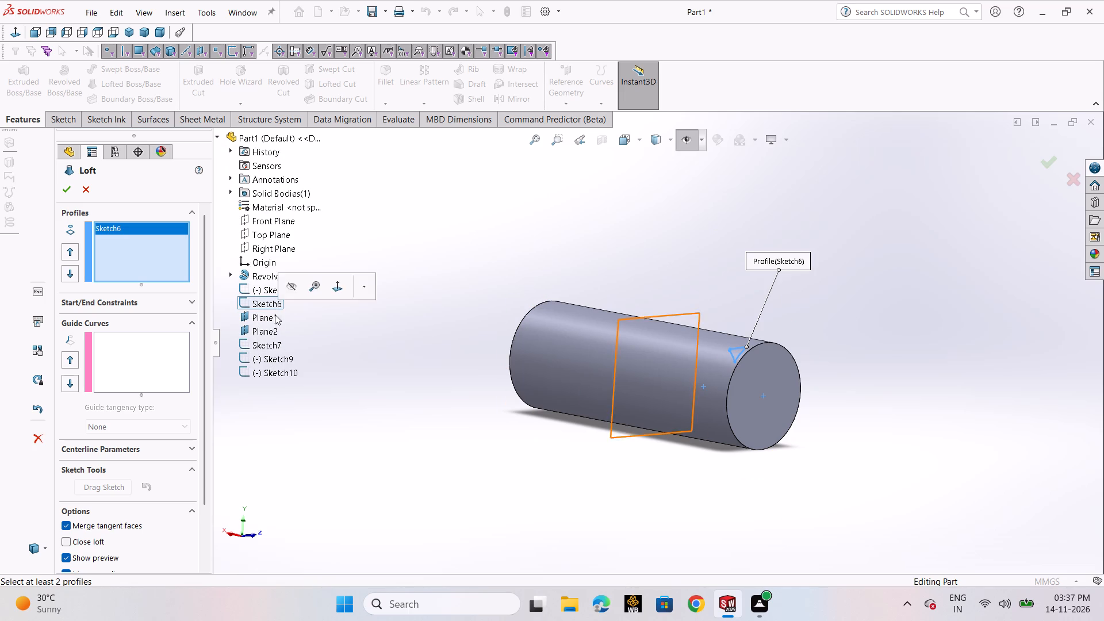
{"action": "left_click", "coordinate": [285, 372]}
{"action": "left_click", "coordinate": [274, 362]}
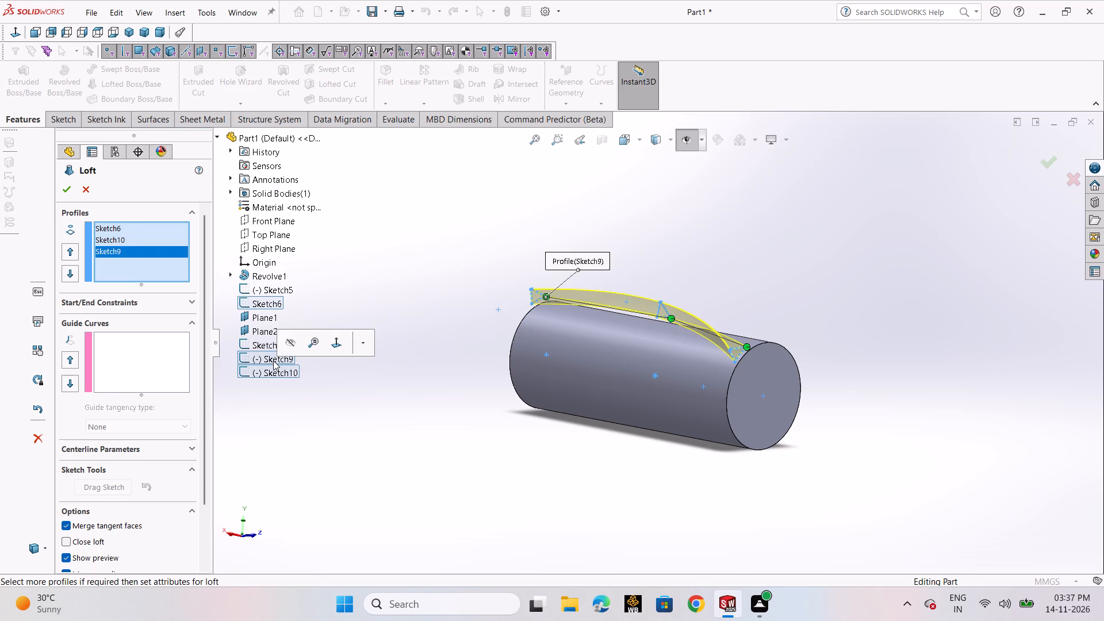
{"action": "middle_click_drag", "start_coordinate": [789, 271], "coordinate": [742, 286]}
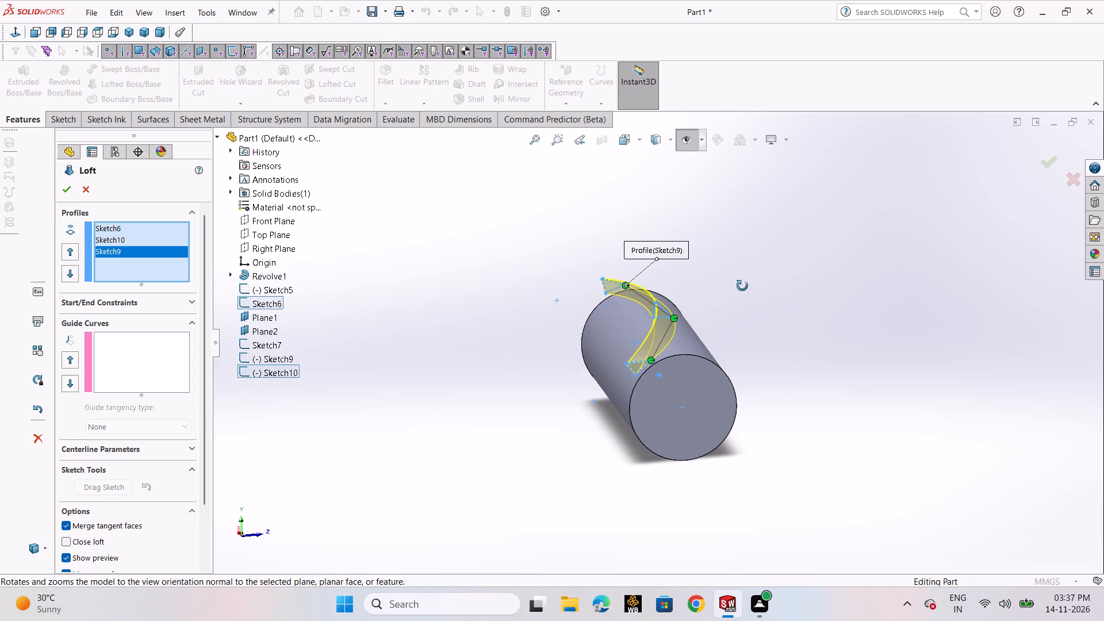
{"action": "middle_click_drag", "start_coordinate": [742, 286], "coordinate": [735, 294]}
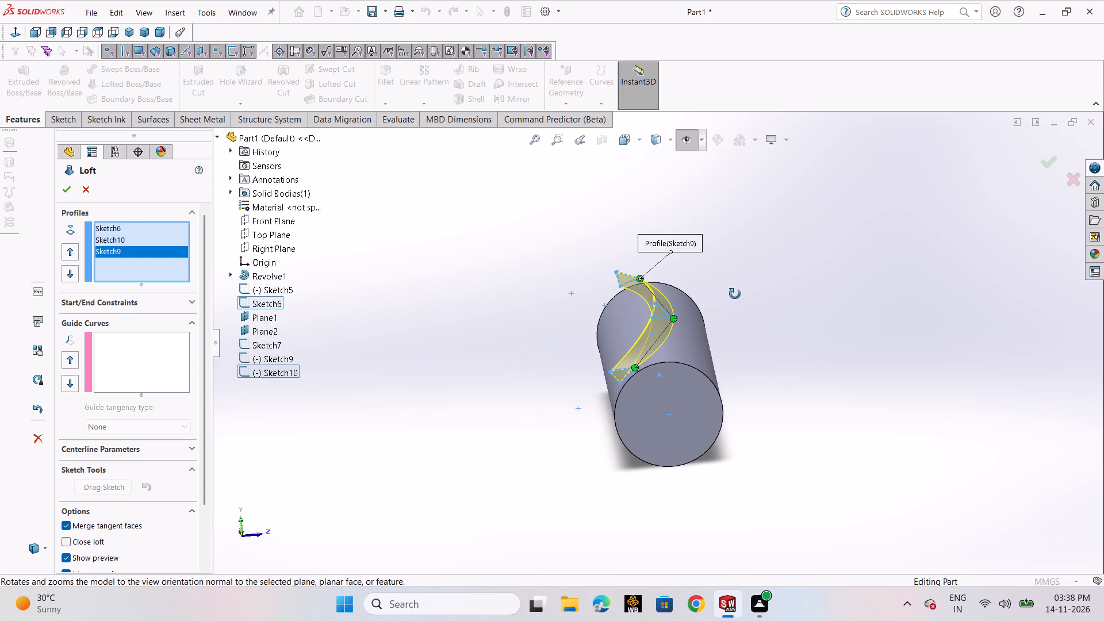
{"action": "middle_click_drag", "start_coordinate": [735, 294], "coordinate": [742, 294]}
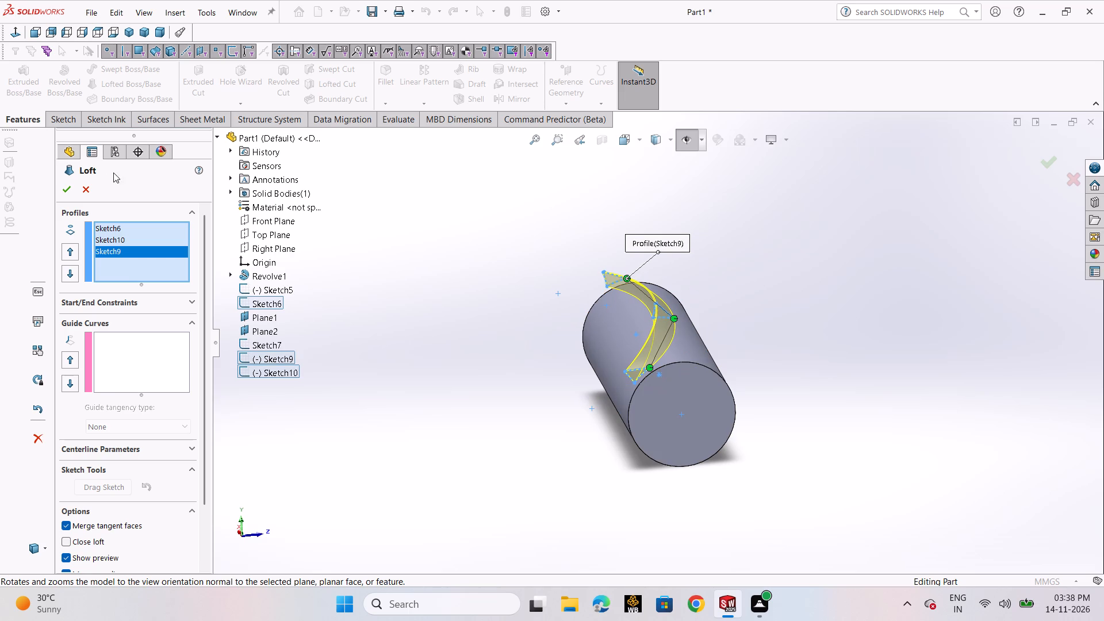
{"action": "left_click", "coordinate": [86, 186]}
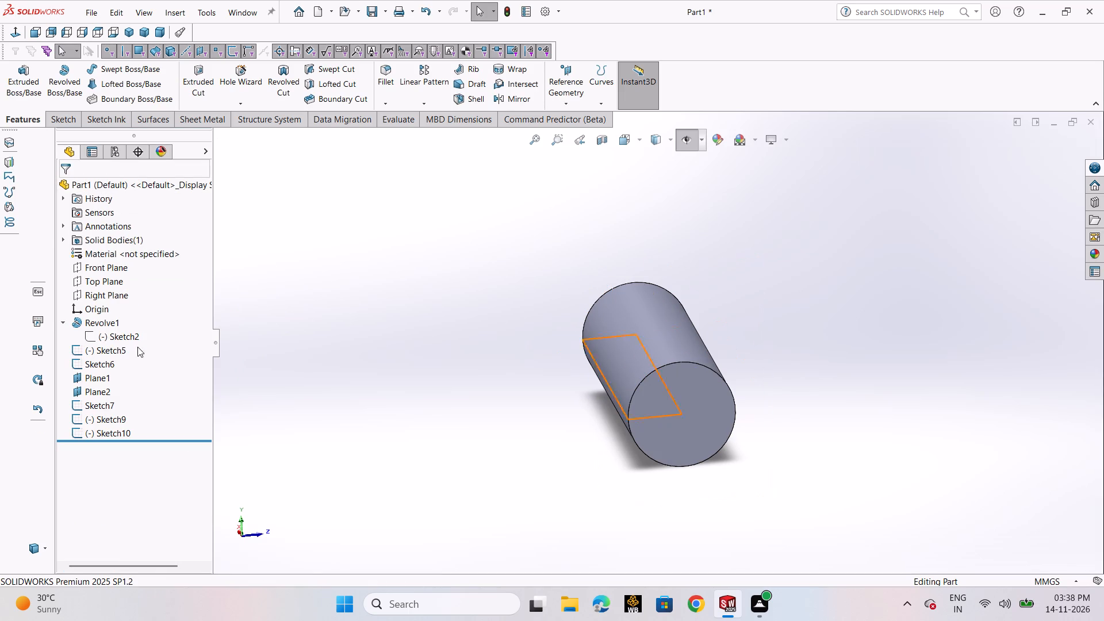
Edit Sketch9 and circular-pattern its tooth-gap profile around the origin with 15 equally spaced instances over 360 degrees.
{"action": "left_click", "coordinate": [111, 415]}
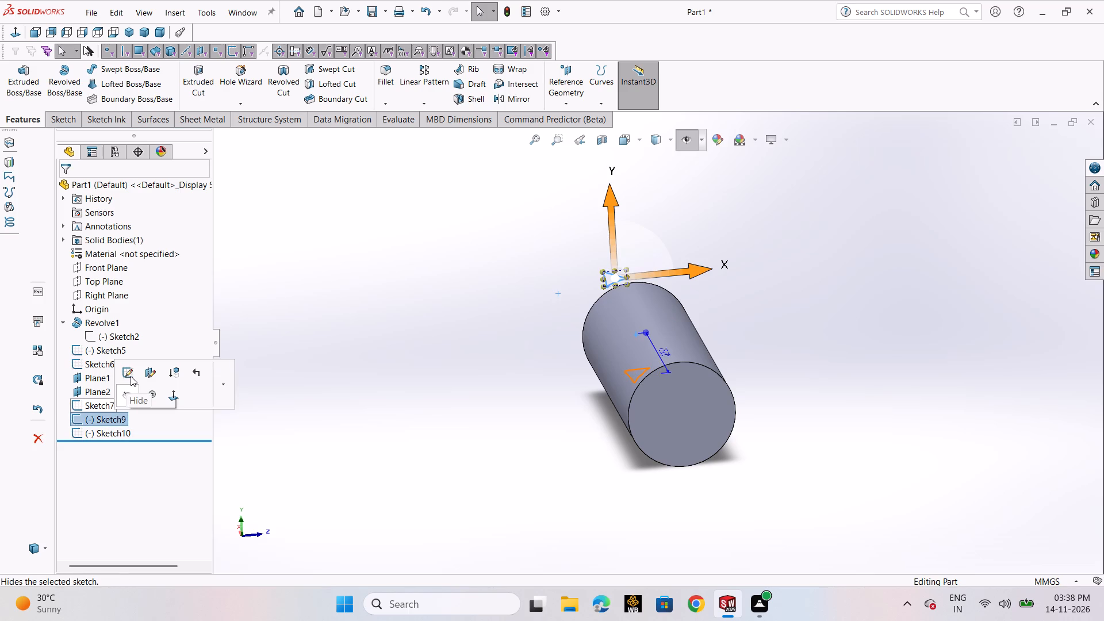
{"action": "left_click", "coordinate": [131, 376]}
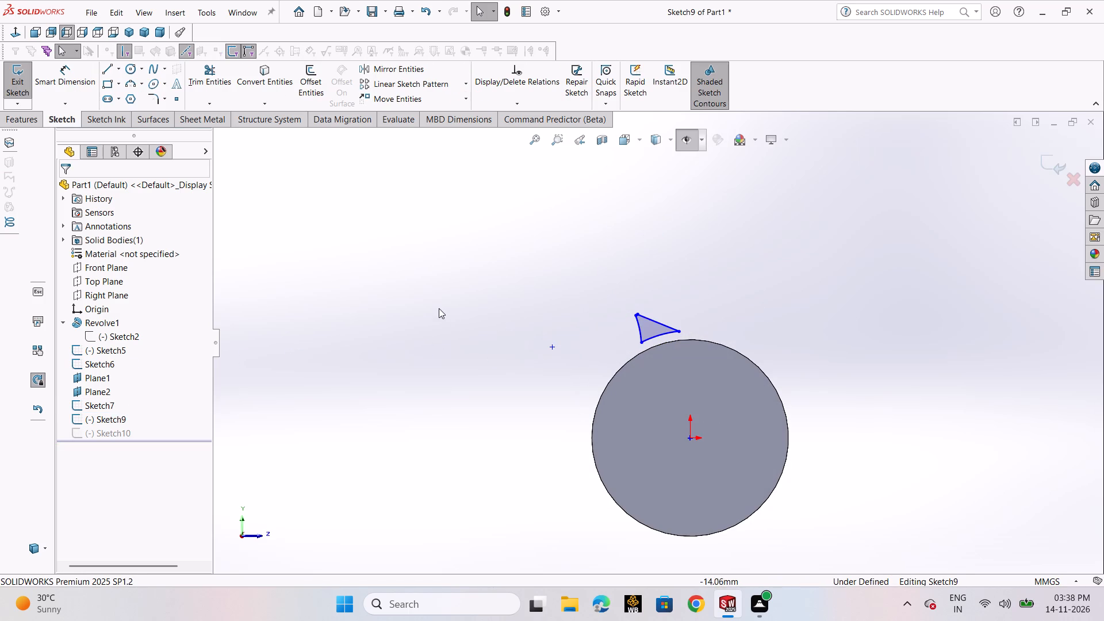
{"action": "left_click", "coordinate": [465, 86]}
{"action": "left_click", "coordinate": [461, 114]}
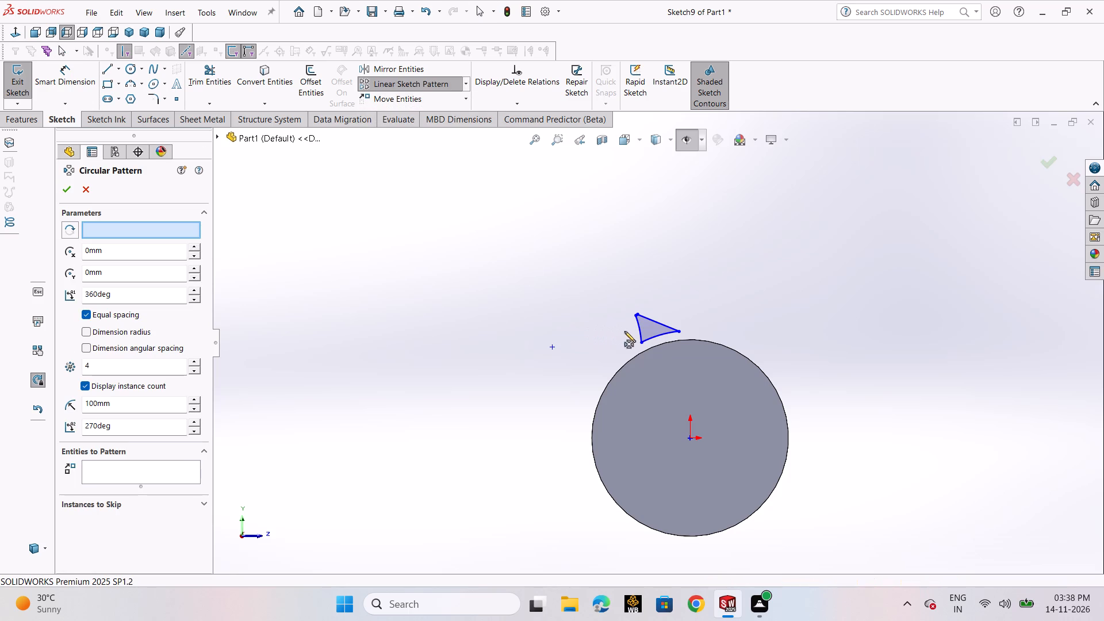
{"action": "left_click", "coordinate": [657, 331]}
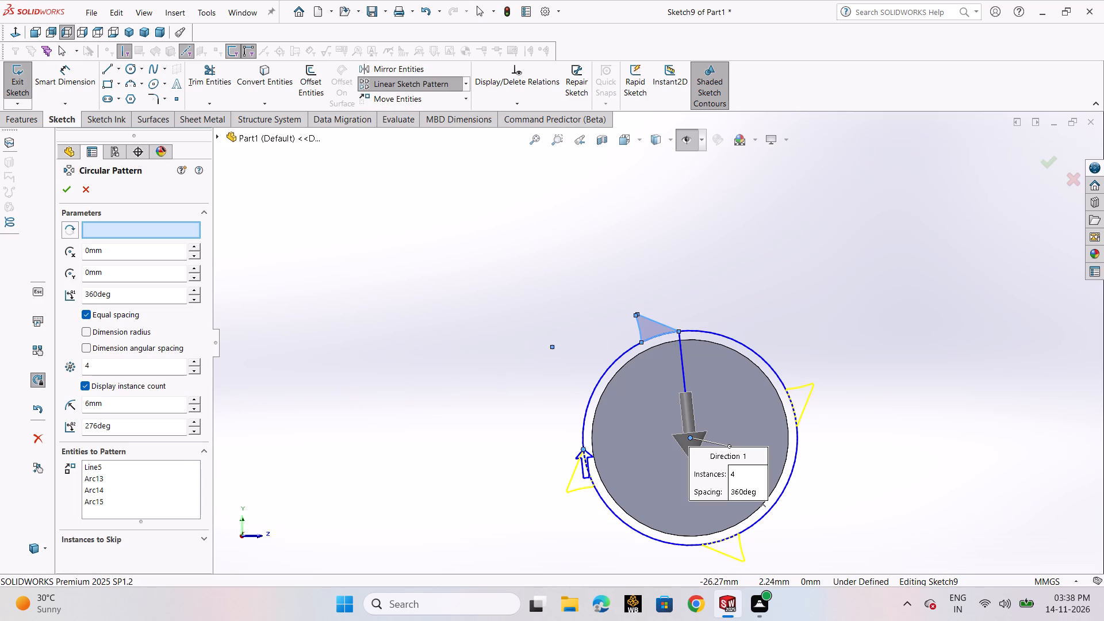
{"action": "double_click", "coordinate": [158, 363]}
{"action": "type", "text": "15"}
{"action": "key", "text": "Return"}
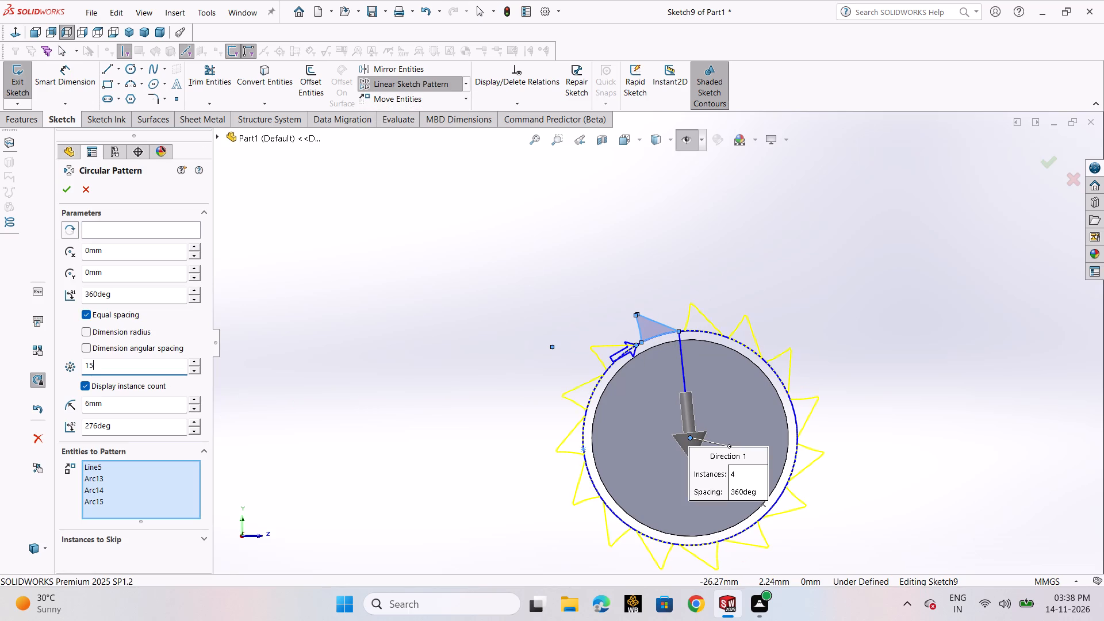
{"action": "left_click", "coordinate": [62, 187]}
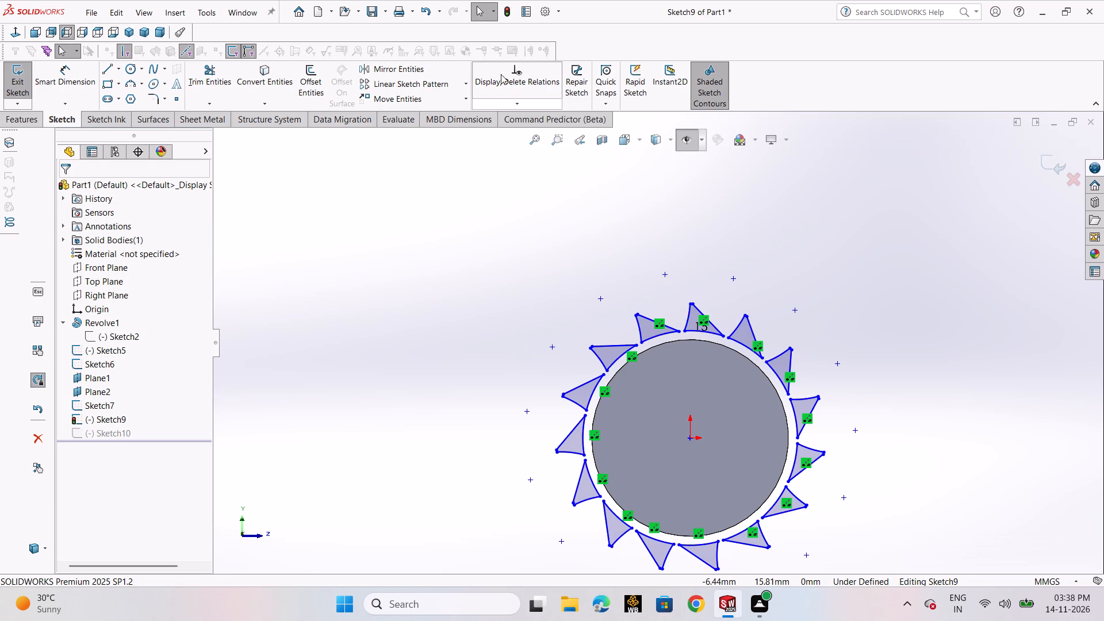
Delete the nine tooth gaps around the negative Z side of Sketch9's circle, including the original profile.
{"action": "left_click_drag", "start_coordinate": [719, 293], "coordinate": [664, 344]}
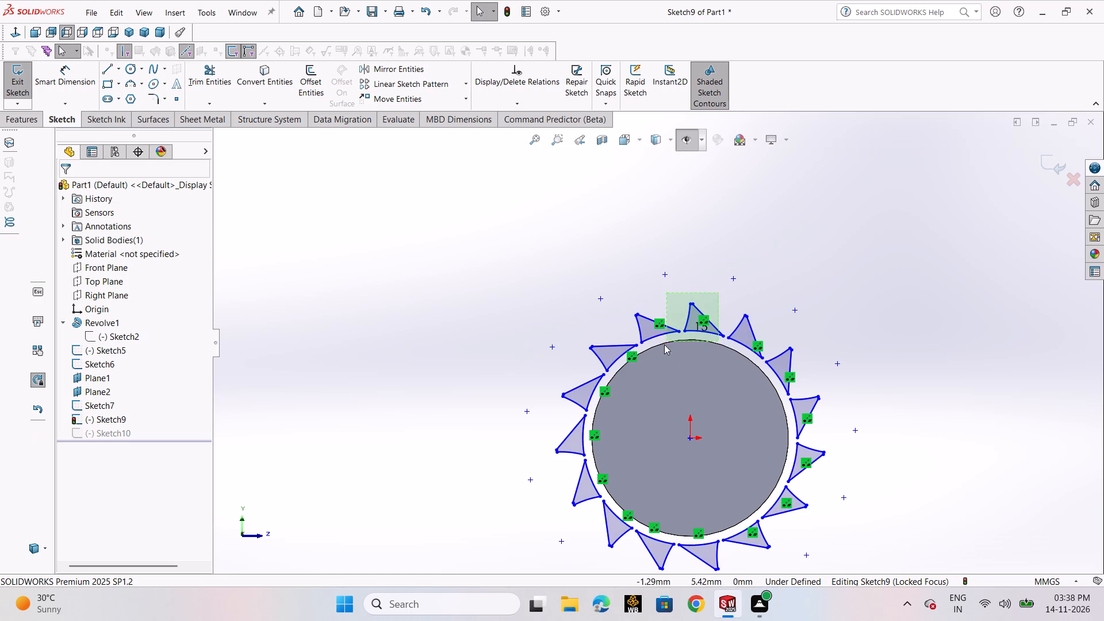
{"action": "left_click_drag", "start_coordinate": [664, 344], "coordinate": [565, 565]}
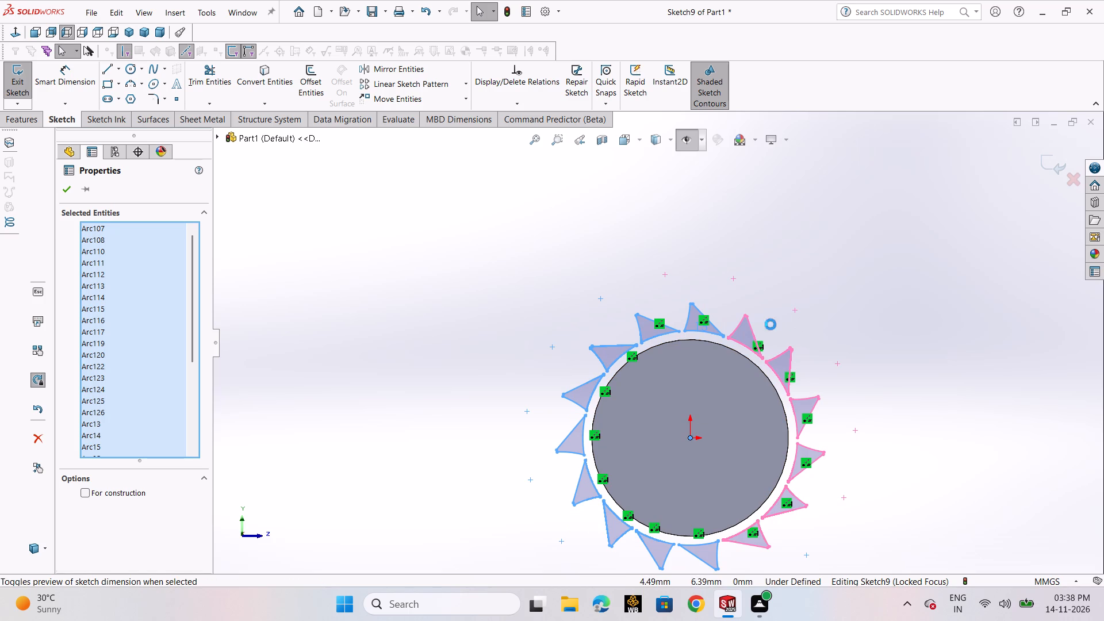
{"action": "key", "text": "Delete"}
{"action": "left_click", "coordinate": [538, 304]}
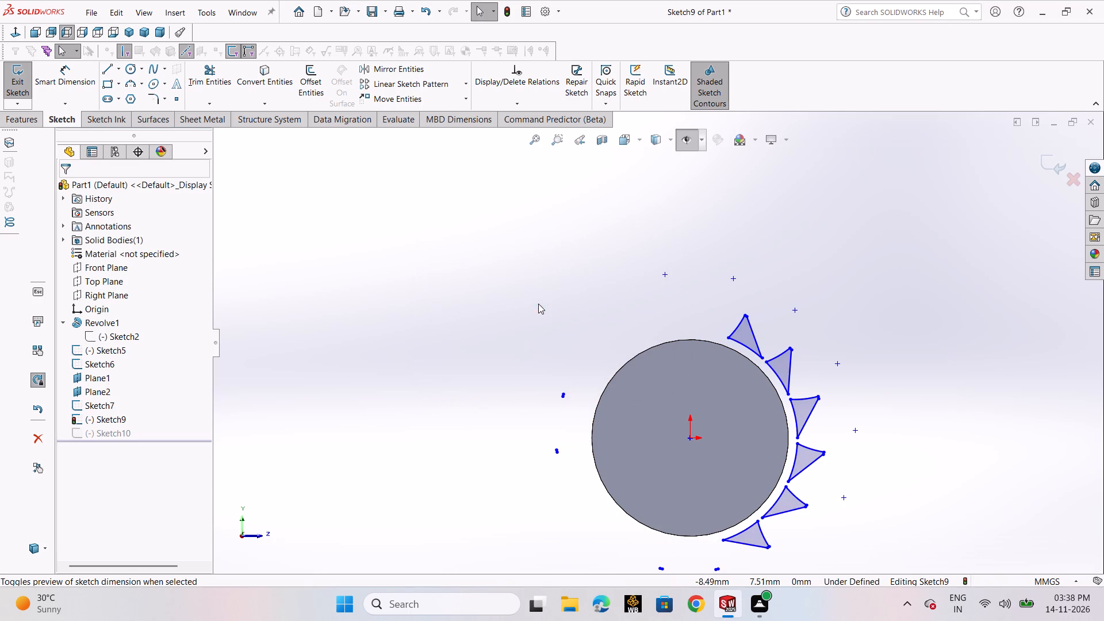
Delete five tooth gaps around the positive Z side of Sketch9's circle plus their leftover arcs, keeping only the uppermost gap.
{"action": "left_click_drag", "start_coordinate": [911, 453], "coordinate": [791, 450]}
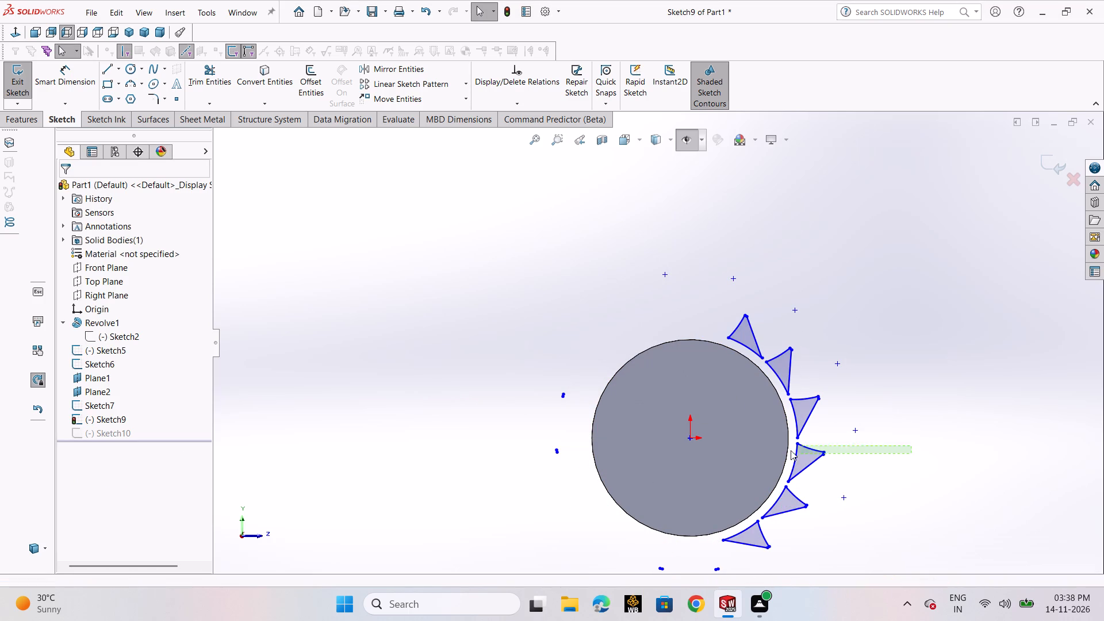
{"action": "left_click_drag", "start_coordinate": [791, 450], "coordinate": [723, 557]}
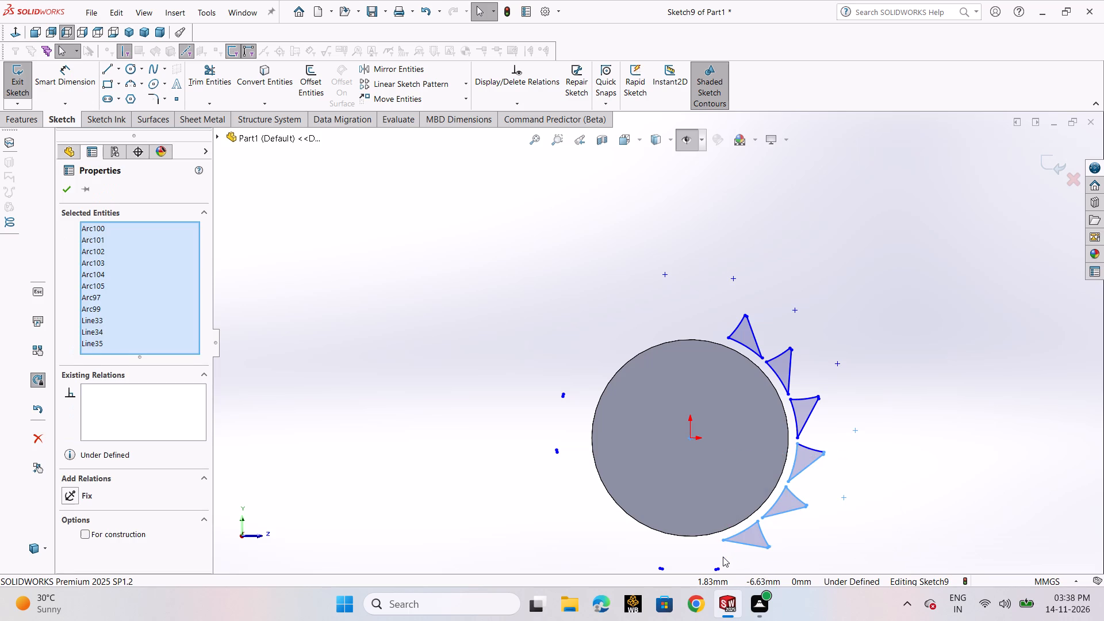
{"action": "key", "text": "Delete"}
{"action": "left_click_drag", "start_coordinate": [874, 357], "coordinate": [745, 450]}
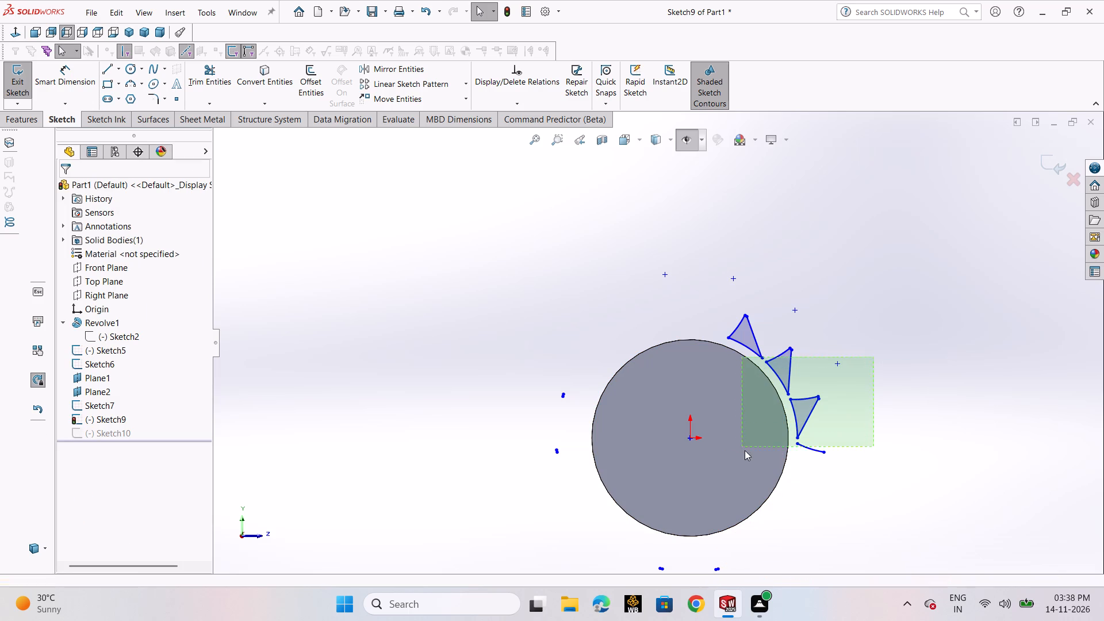
{"action": "left_click_drag", "start_coordinate": [745, 450], "coordinate": [758, 474]}
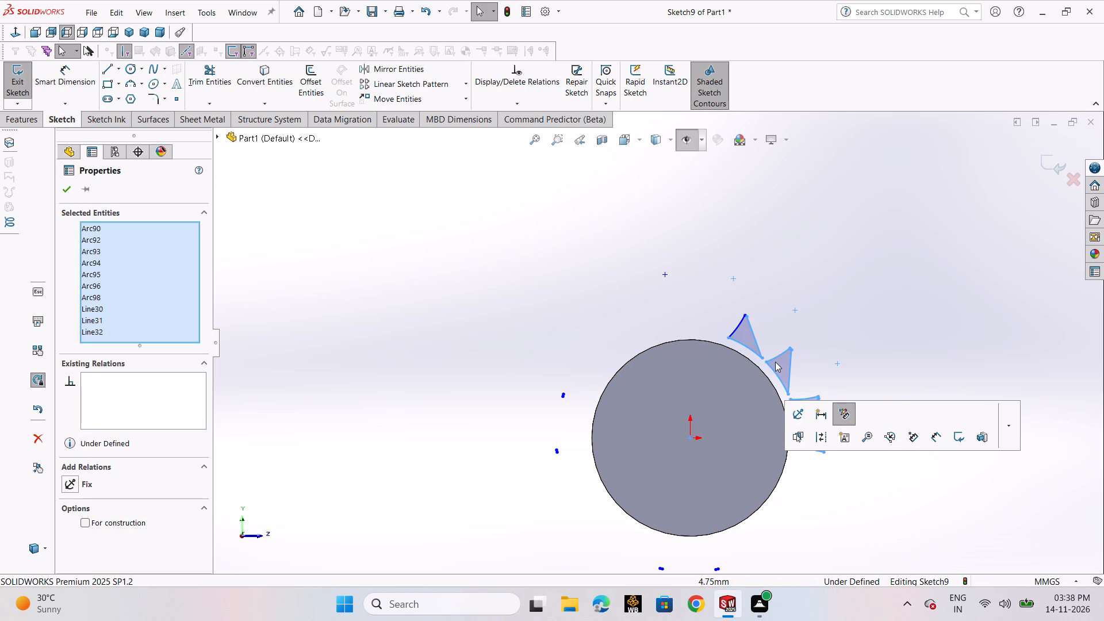
{"action": "left_click", "coordinate": [757, 347], "text": "ctrl"}
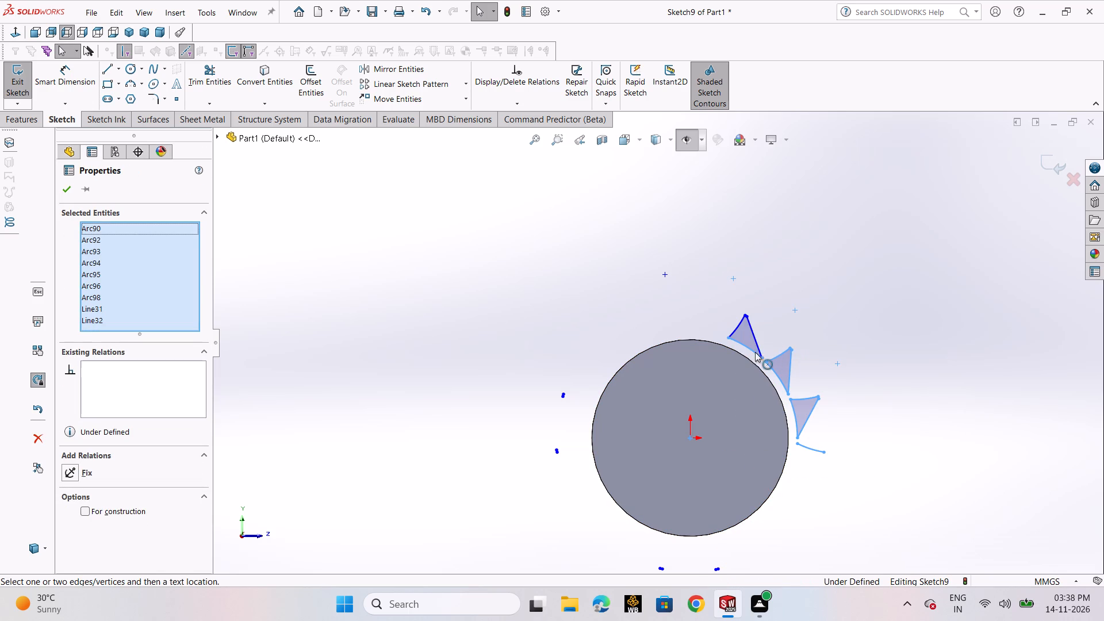
{"action": "left_click", "coordinate": [751, 350], "text": "ctrl"}
{"action": "scroll", "coordinate": [758, 349], "scroll_direction": "down", "scroll_amount": 2}
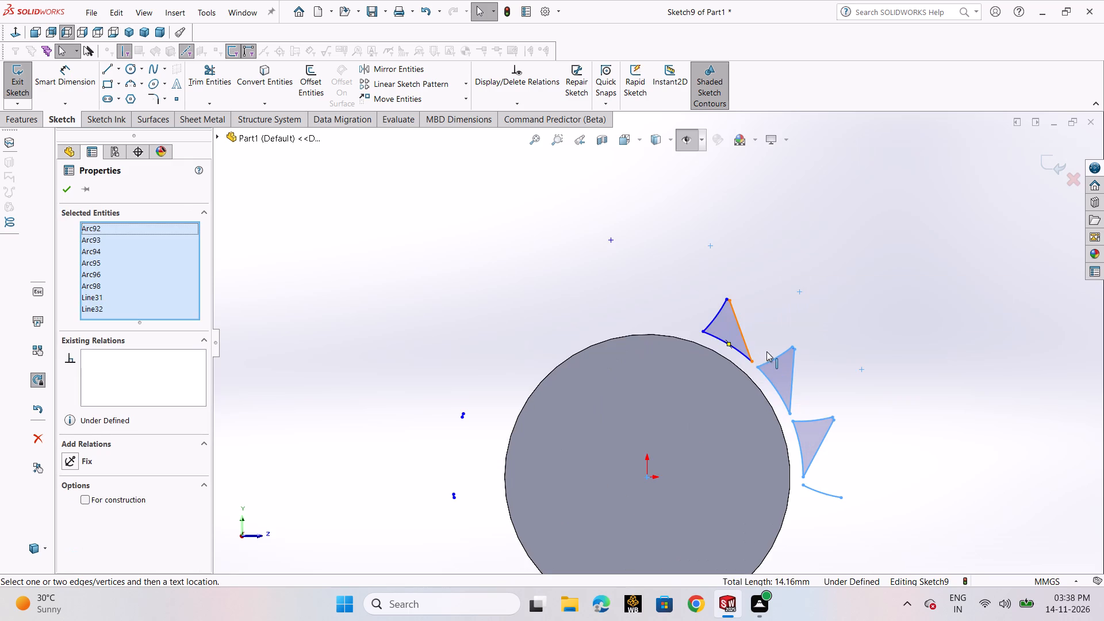
{"action": "scroll", "coordinate": [762, 352], "scroll_direction": "down", "scroll_amount": 4}
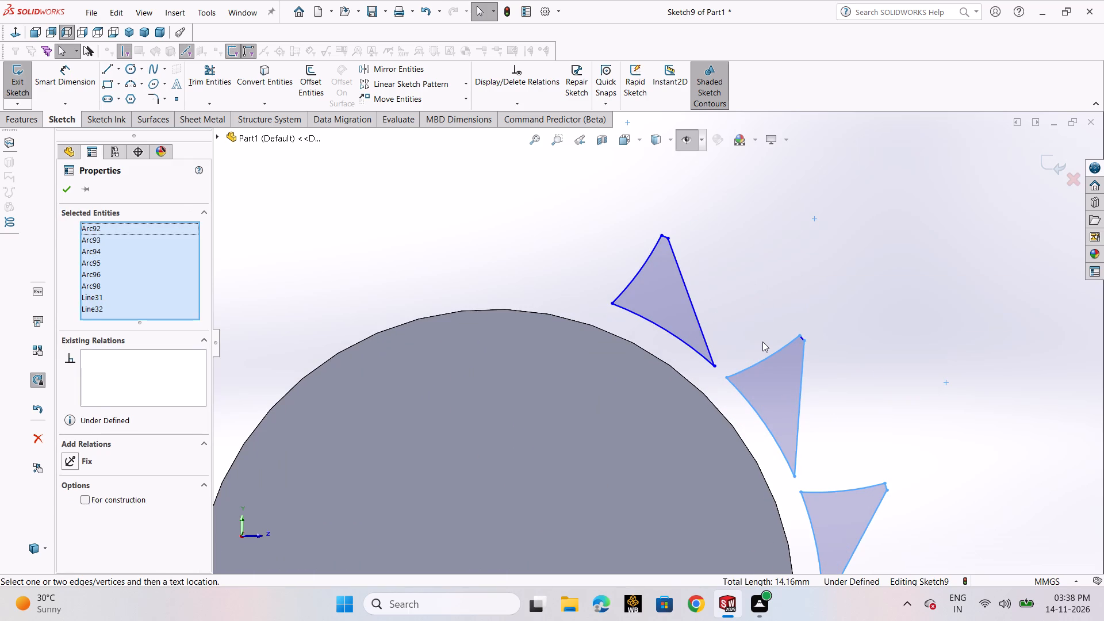
{"action": "key", "text": "Delete"}
{"action": "left_click_drag", "start_coordinate": [820, 359], "coordinate": [788, 310]}
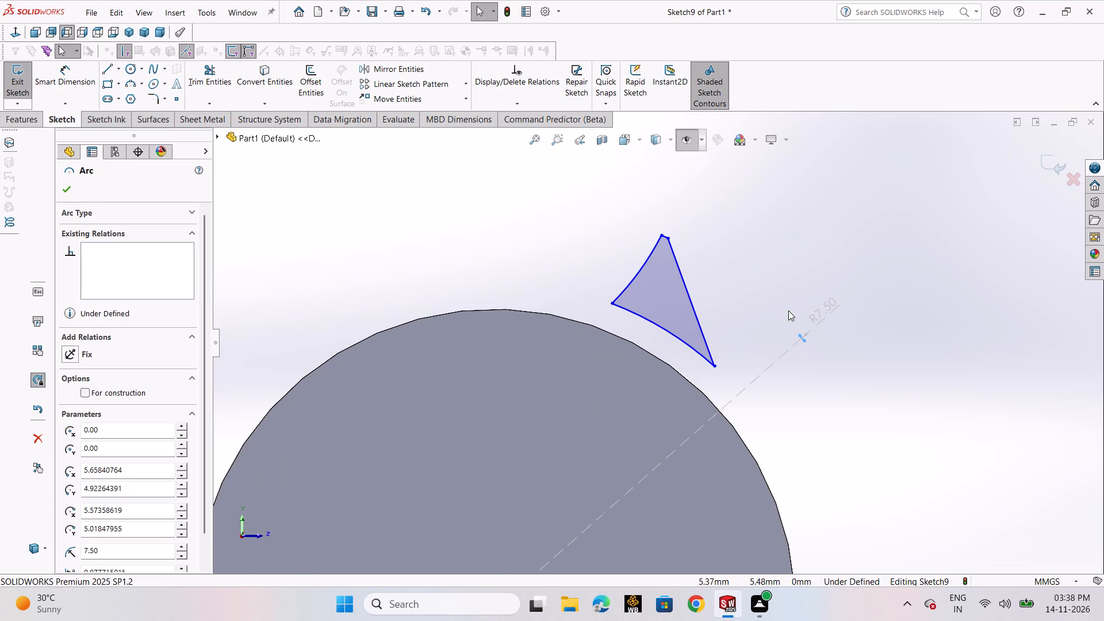
{"action": "key", "text": "Home"}
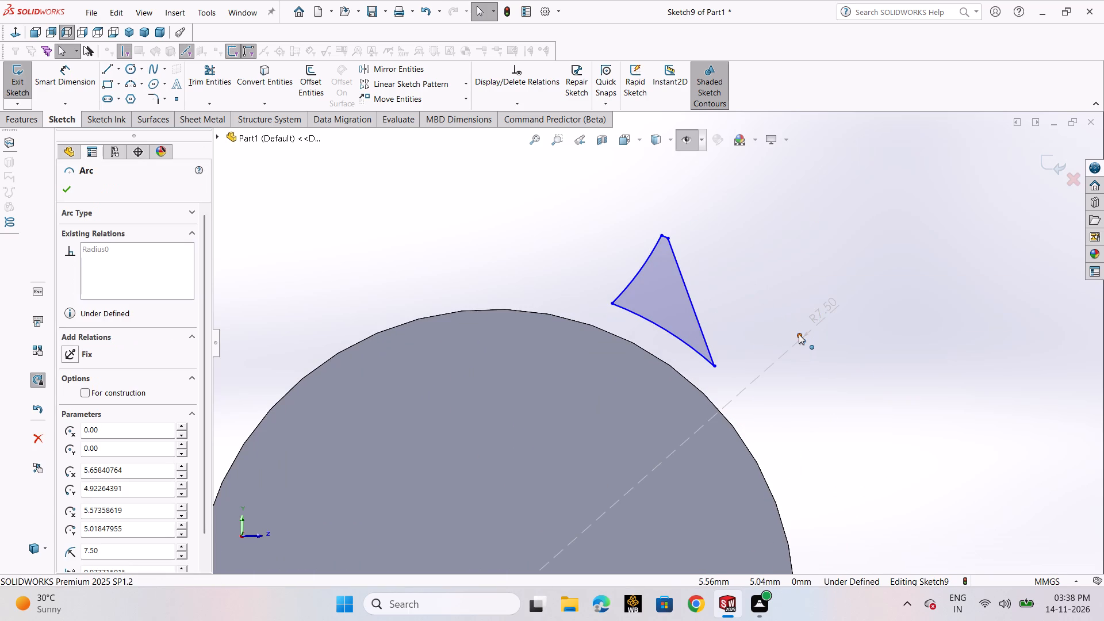
{"action": "key", "text": "Delete"}
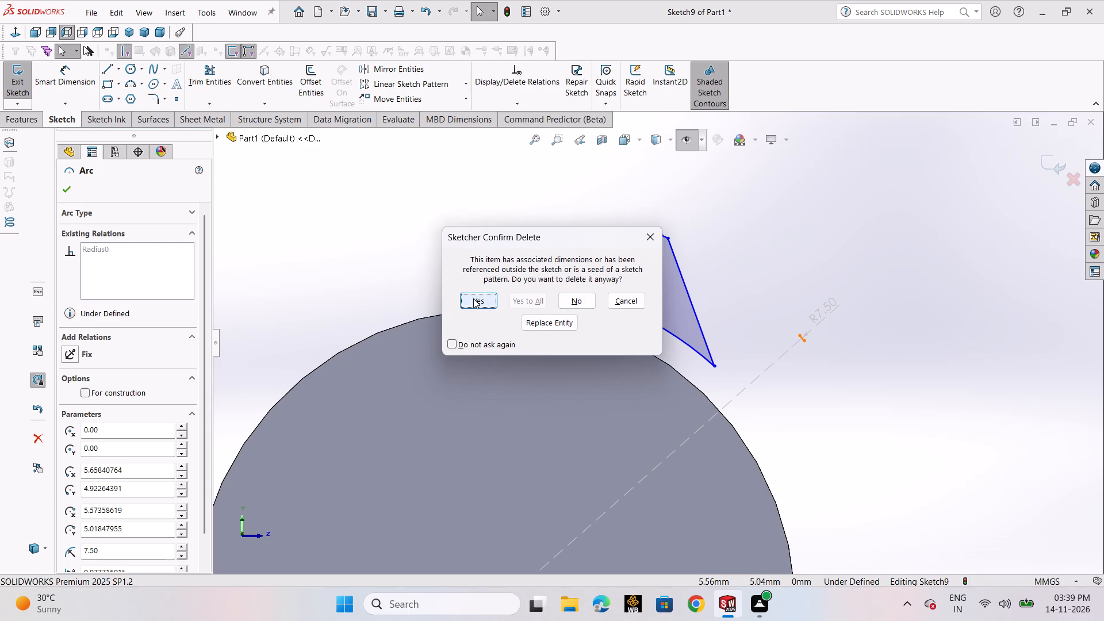
{"action": "left_click", "coordinate": [473, 298]}
Delete the four stray tip arcs left around Sketch9's circle and exit the sketch.
{"action": "scroll", "coordinate": [661, 370], "scroll_direction": "up", "scroll_amount": 7}
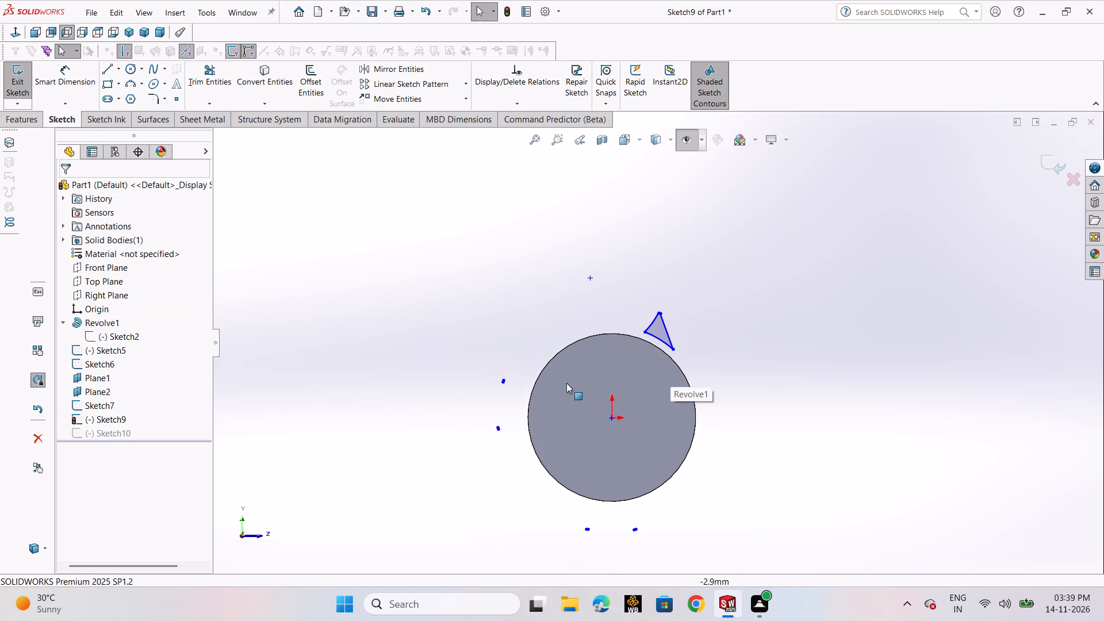
{"action": "scroll", "coordinate": [566, 391], "scroll_direction": "up", "scroll_amount": 1}
{"action": "left_click_drag", "start_coordinate": [643, 524], "coordinate": [627, 454]}
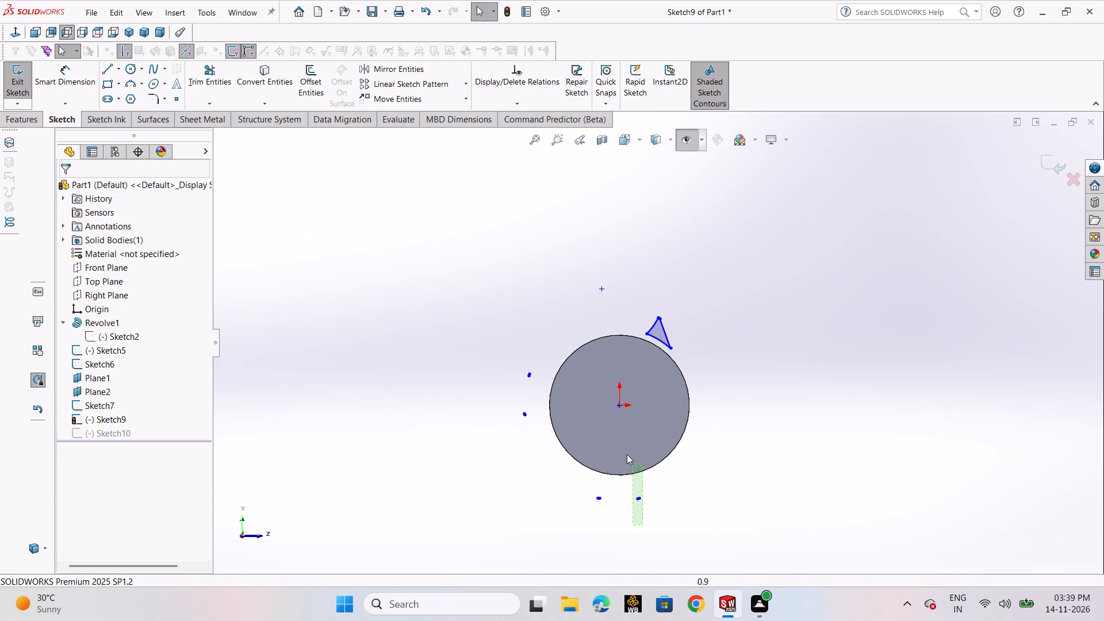
{"action": "left_click_drag", "start_coordinate": [627, 454], "coordinate": [505, 355]}
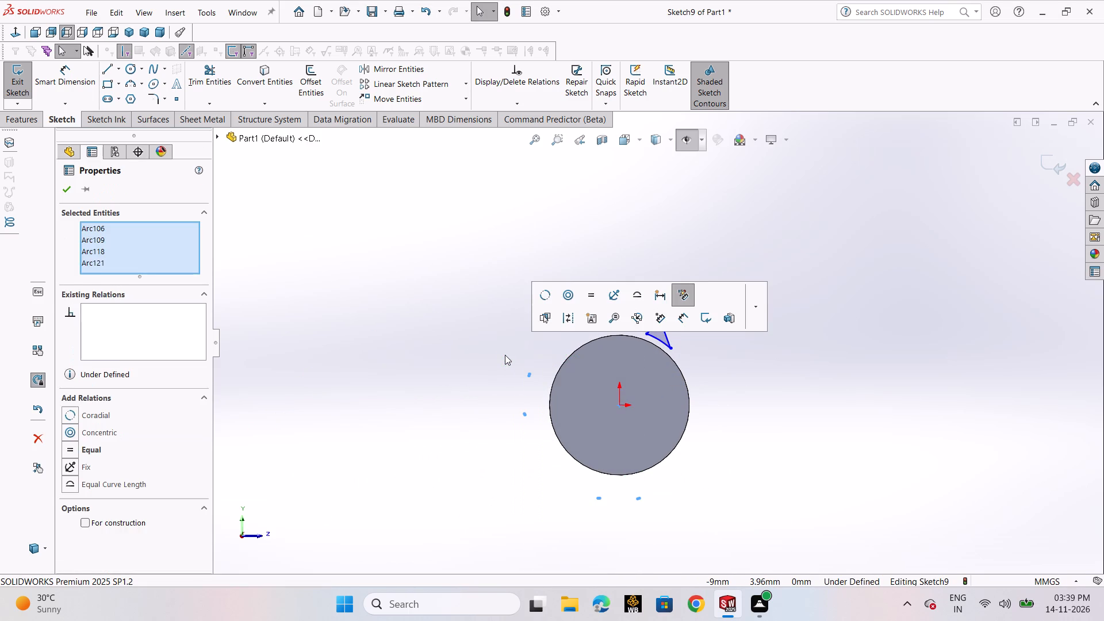
{"action": "key", "text": "Delete"}
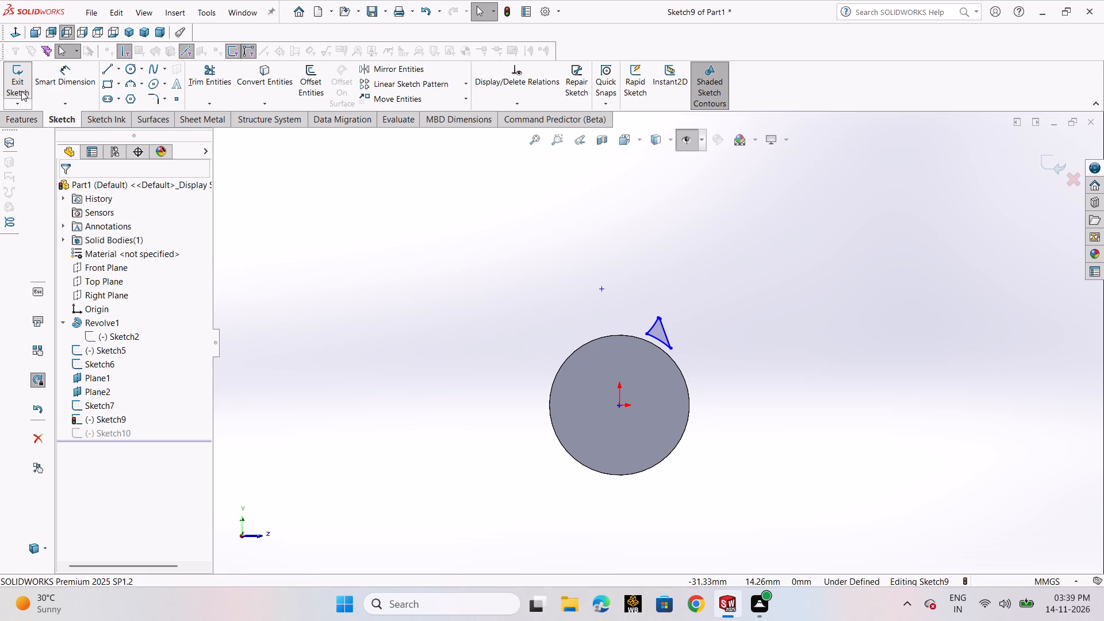
{"action": "left_click", "coordinate": [21, 91]}
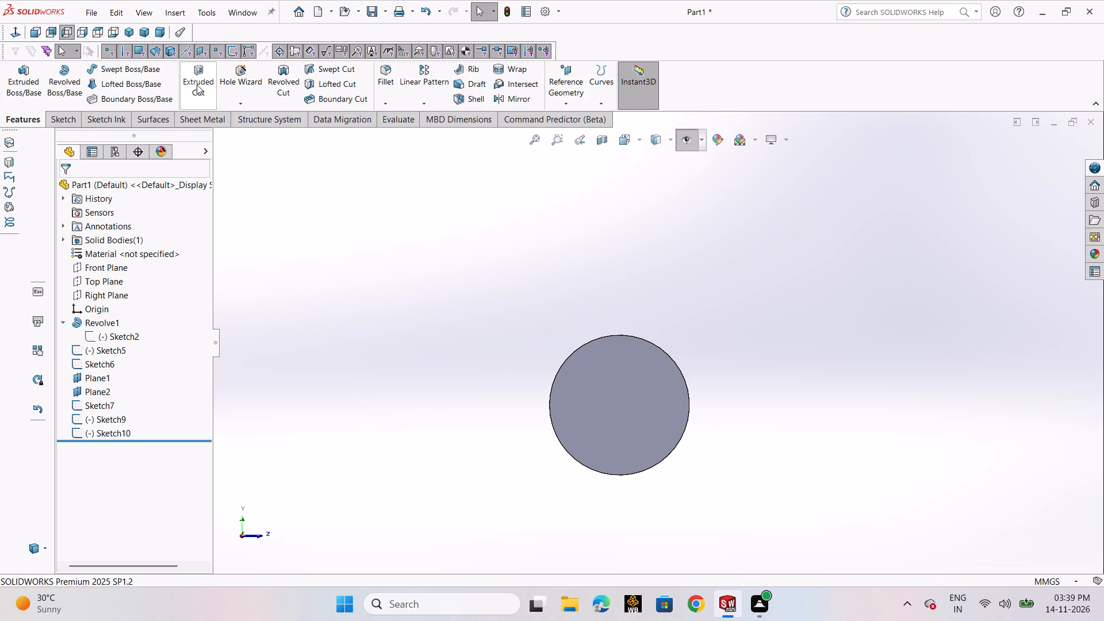
Create a lofted boss through Sketch6, Sketch10 and Sketch9 along the cylinder, checking the preview's twist.
{"action": "left_click", "coordinate": [133, 82]}
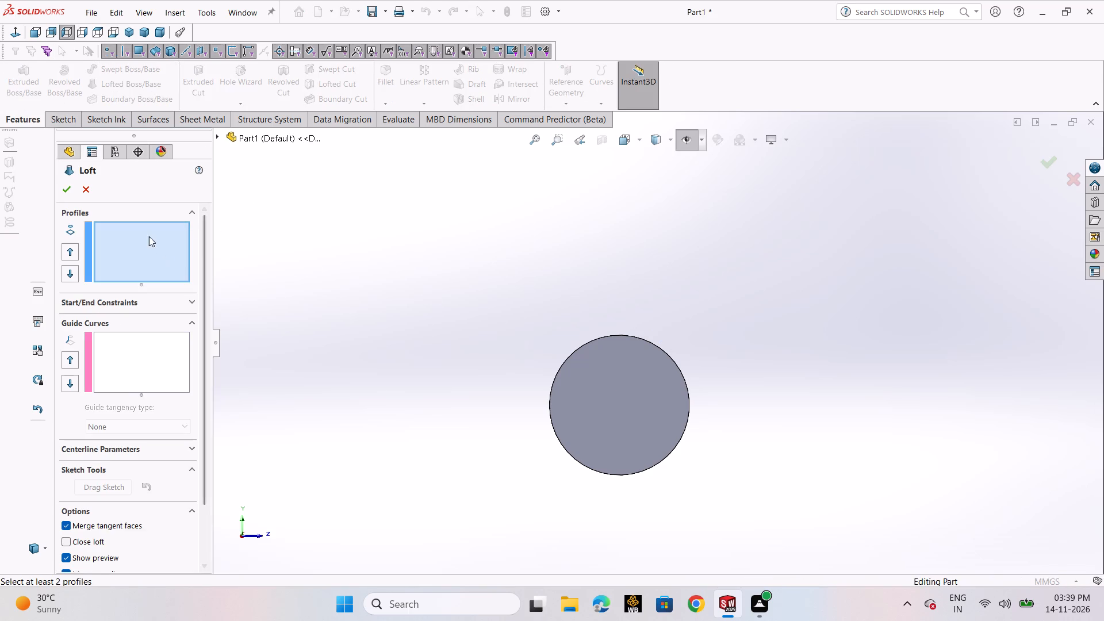
{"action": "left_click", "coordinate": [215, 139]}
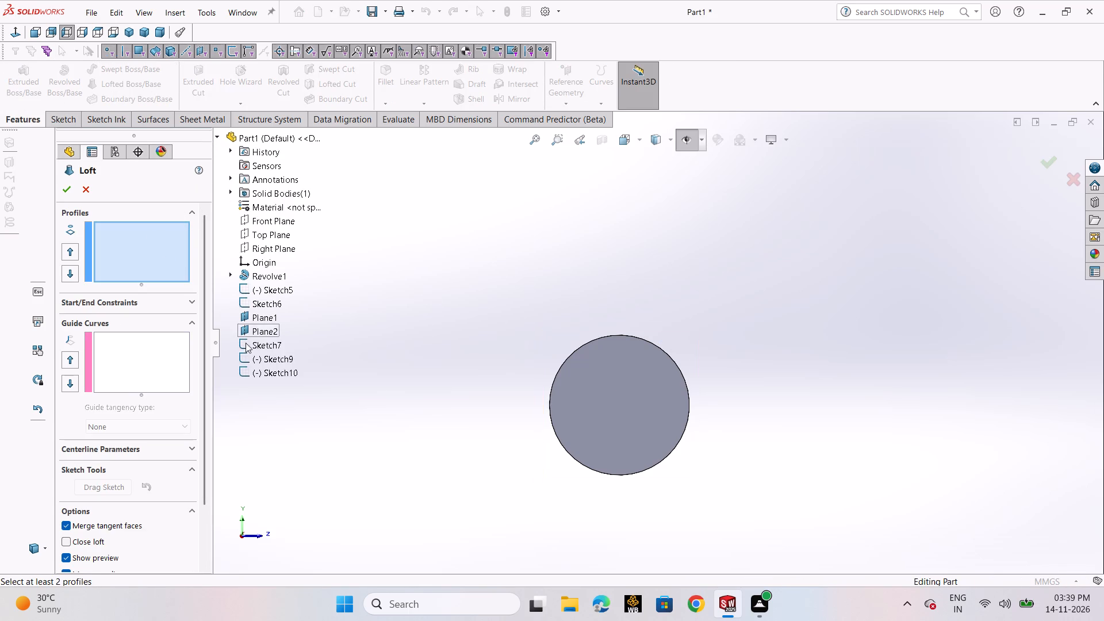
{"action": "middle_click_drag", "start_coordinate": [407, 368], "coordinate": [462, 378]}
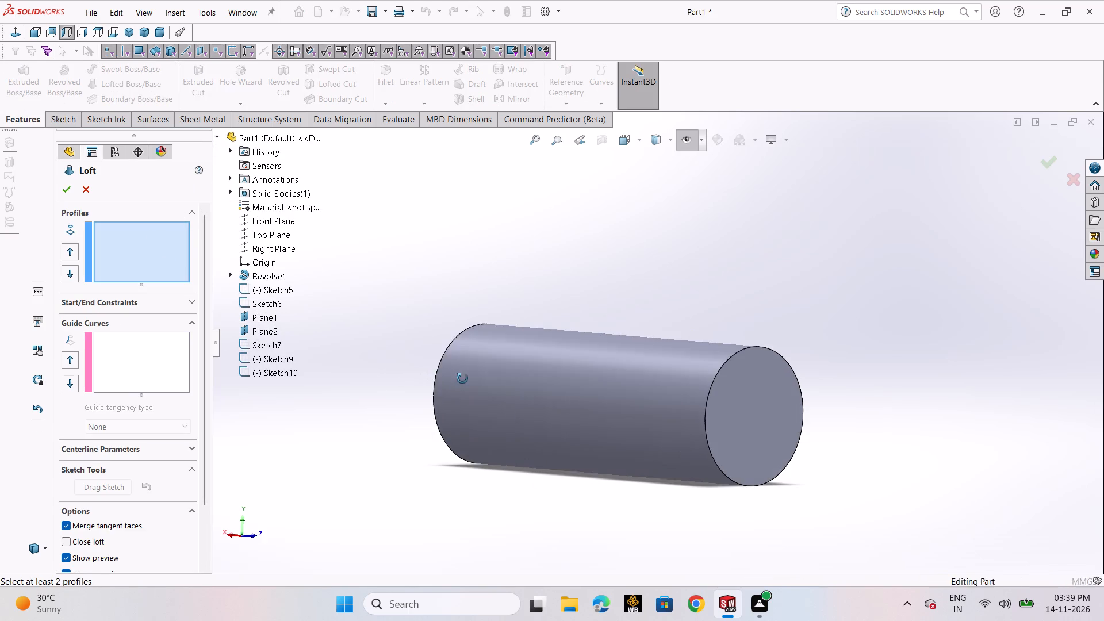
{"action": "middle_click_drag", "start_coordinate": [462, 378], "coordinate": [465, 379]}
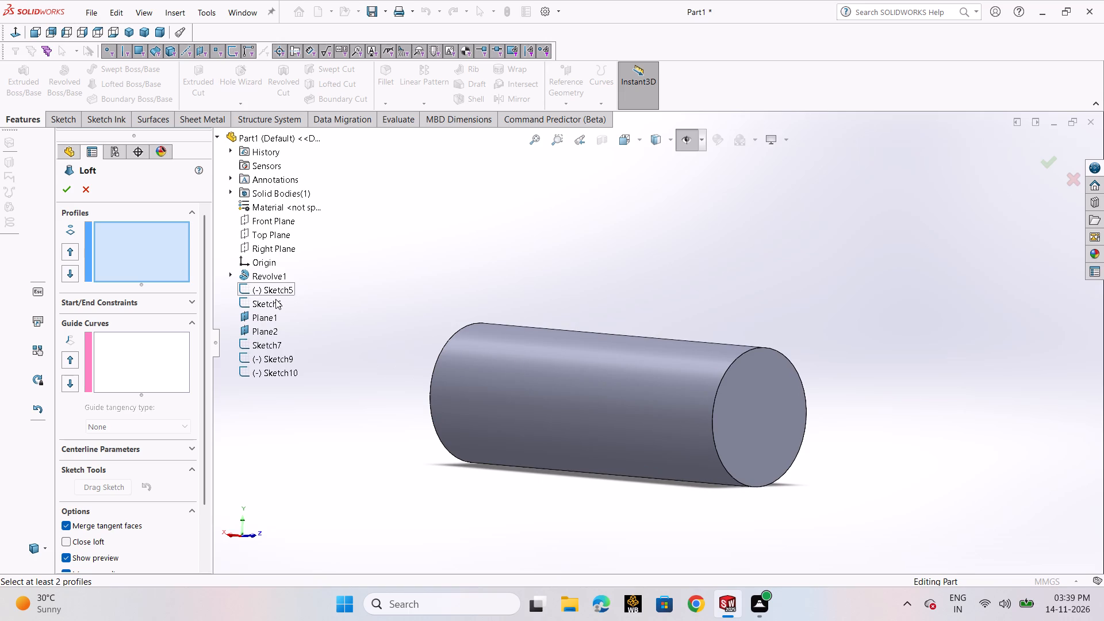
{"action": "left_click", "coordinate": [275, 299]}
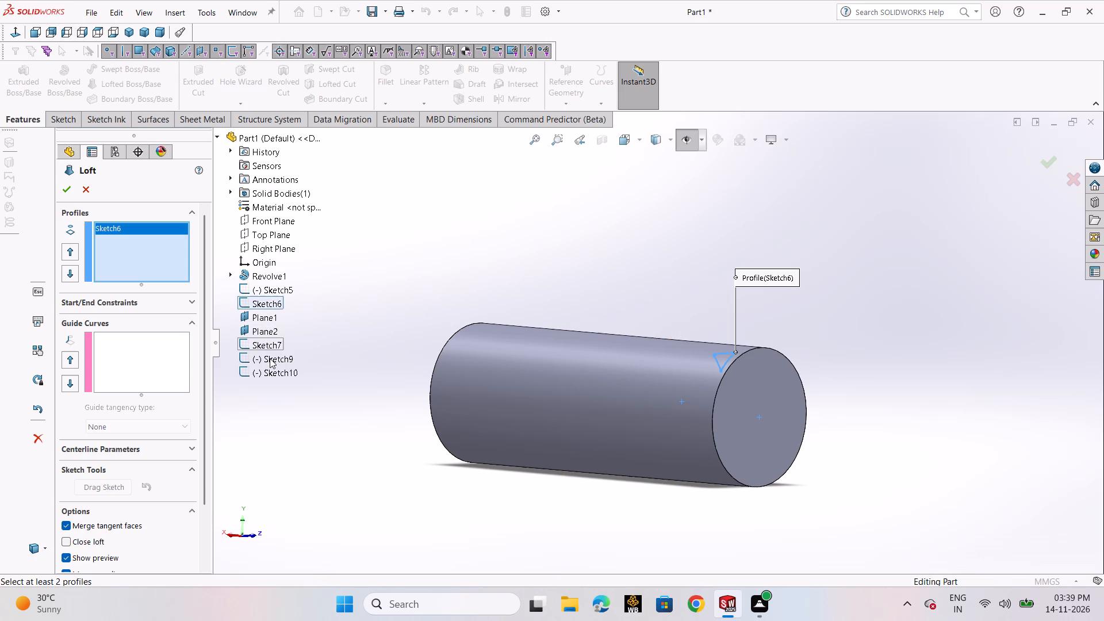
{"action": "left_click", "coordinate": [273, 366]}
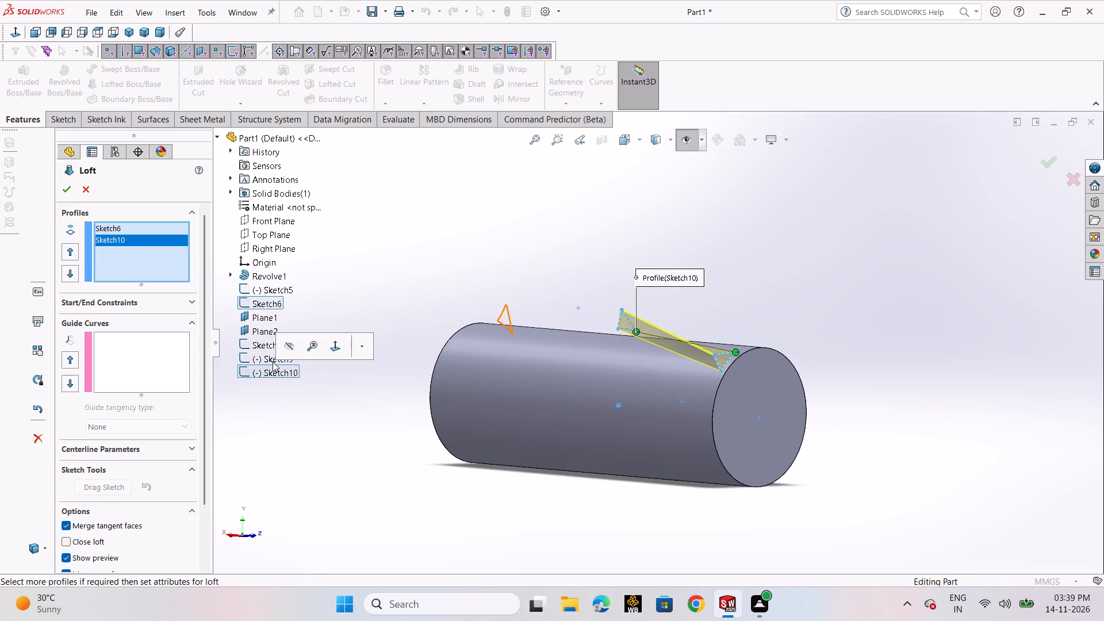
{"action": "left_click", "coordinate": [270, 359]}
{"action": "middle_click_drag", "start_coordinate": [423, 302], "coordinate": [373, 327]}
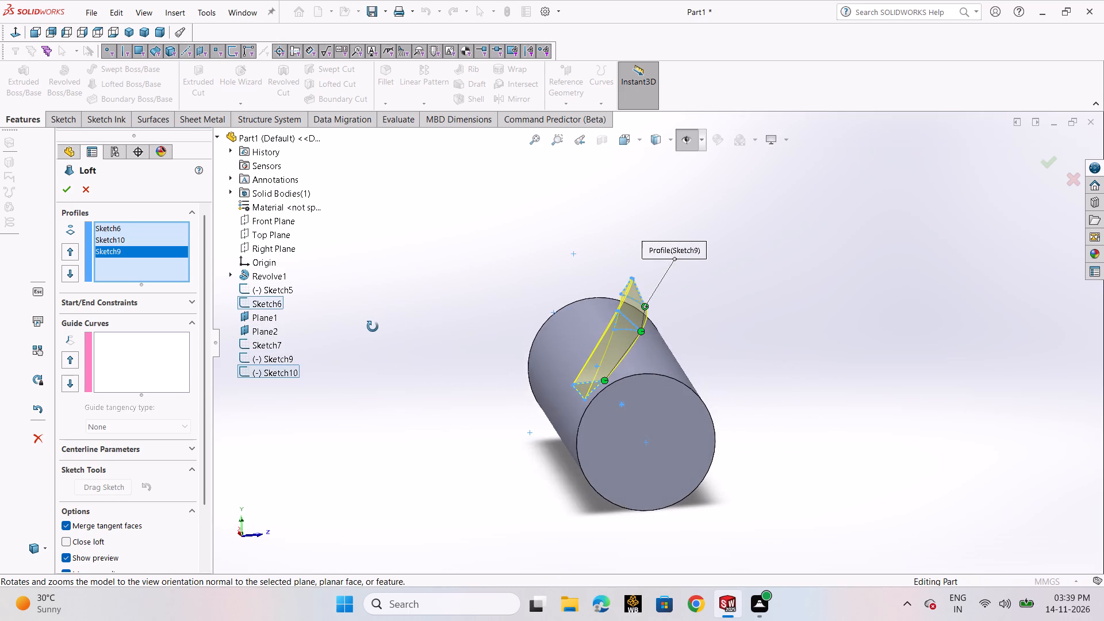
{"action": "middle_click_drag", "start_coordinate": [373, 327], "coordinate": [368, 308]}
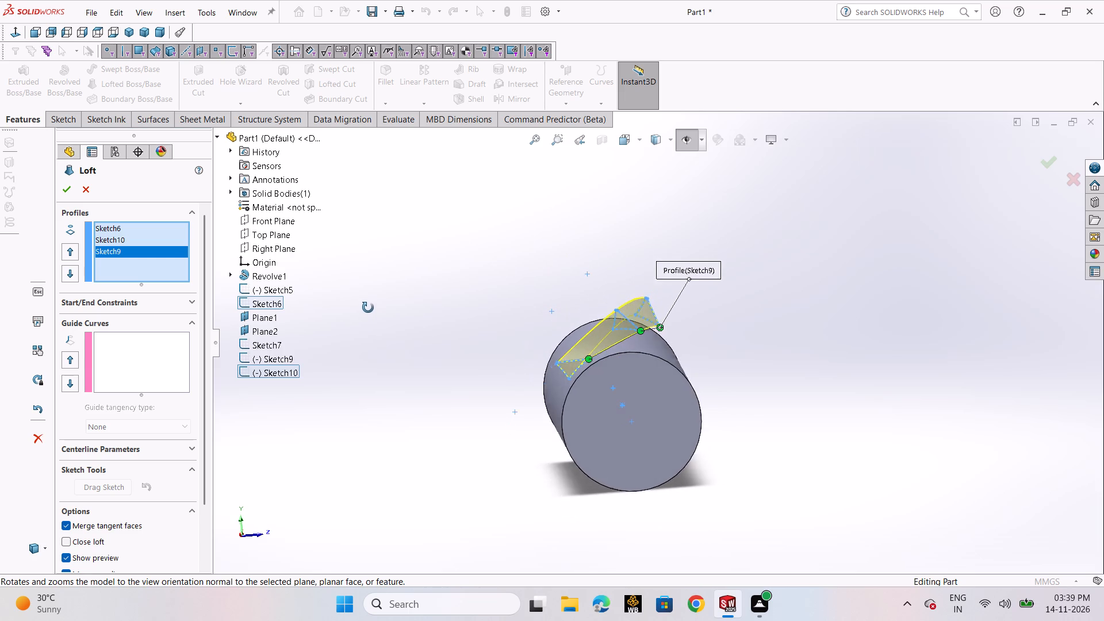
{"action": "middle_click_drag", "start_coordinate": [368, 308], "coordinate": [384, 304]}
{"action": "middle_click", "coordinate": [359, 328]}
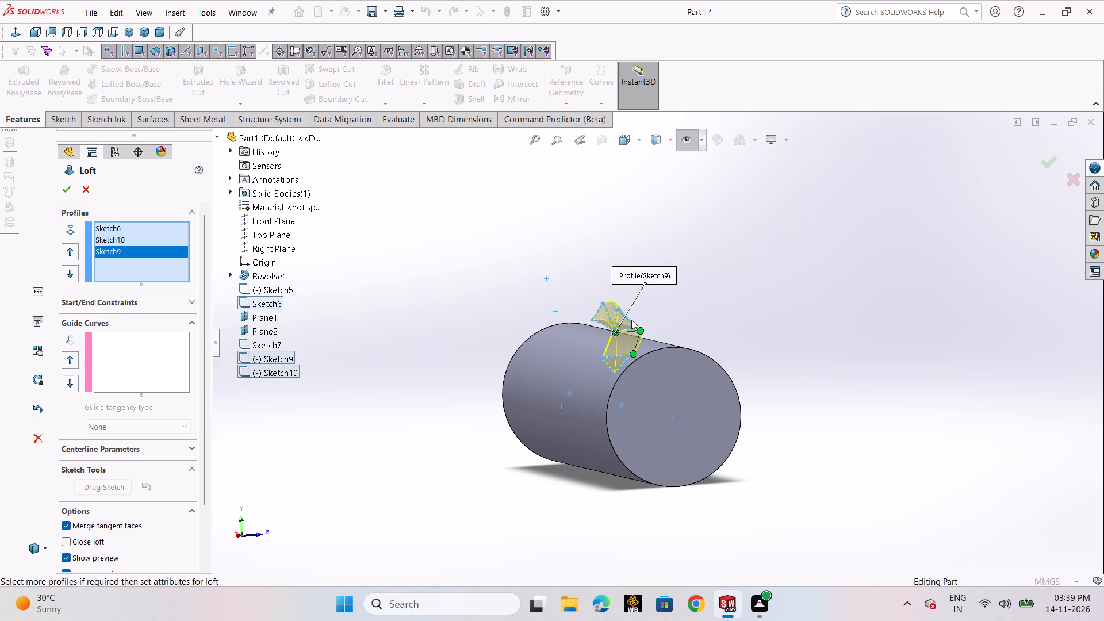
{"action": "middle_click_drag", "start_coordinate": [703, 306], "coordinate": [630, 371]}
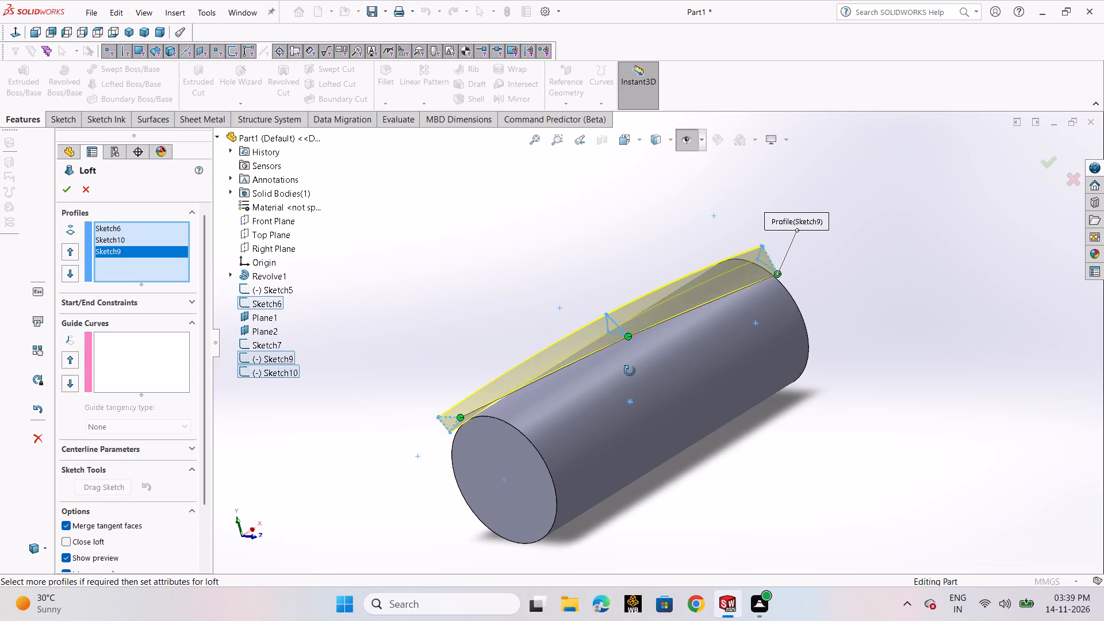
{"action": "middle_click_drag", "start_coordinate": [630, 371], "coordinate": [710, 350]}
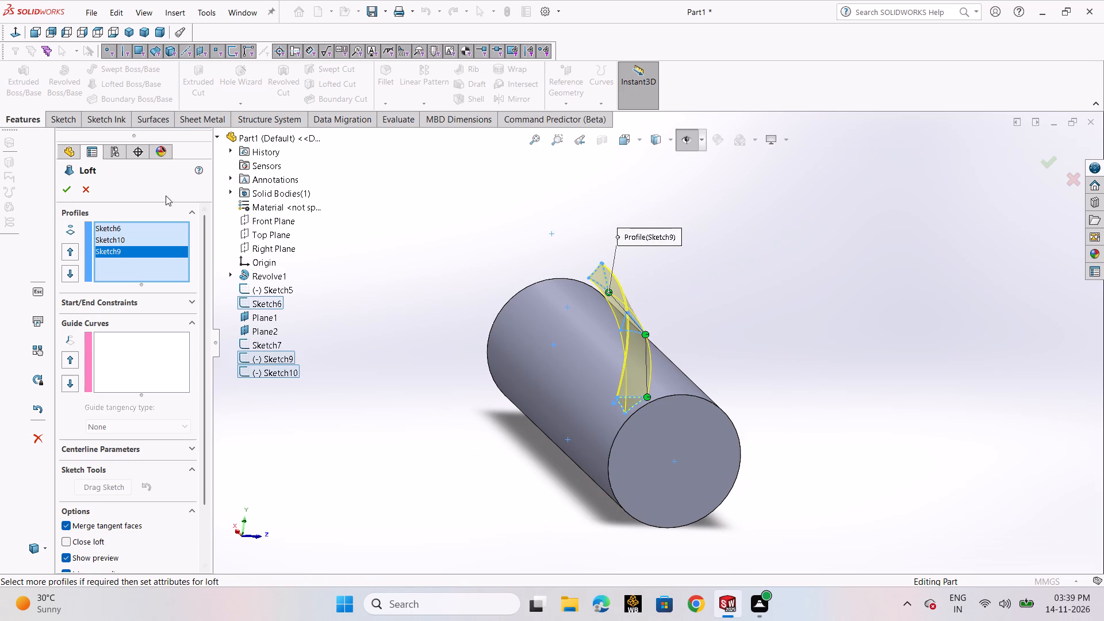
{"action": "left_click", "coordinate": [67, 195]}
{"action": "left_click", "coordinate": [390, 253]}
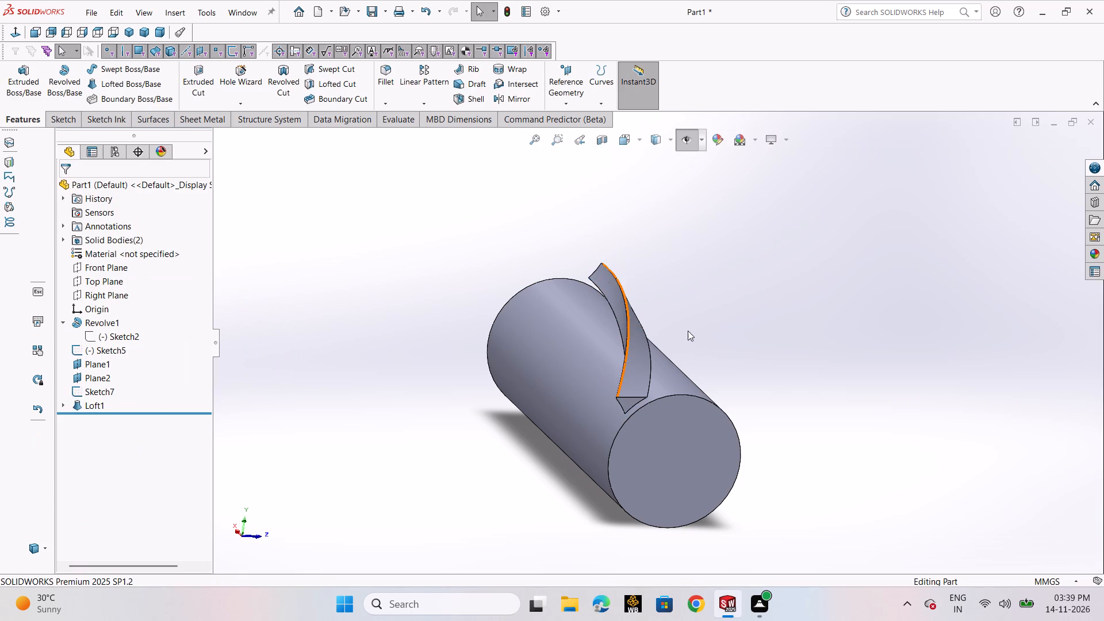
On the cylinder end face beside Sketch6's profile, sketch an origin-centred circle of 6 mm radius through the loft's lower corner.
{"action": "middle_click_drag", "start_coordinate": [690, 333], "coordinate": [657, 259]}
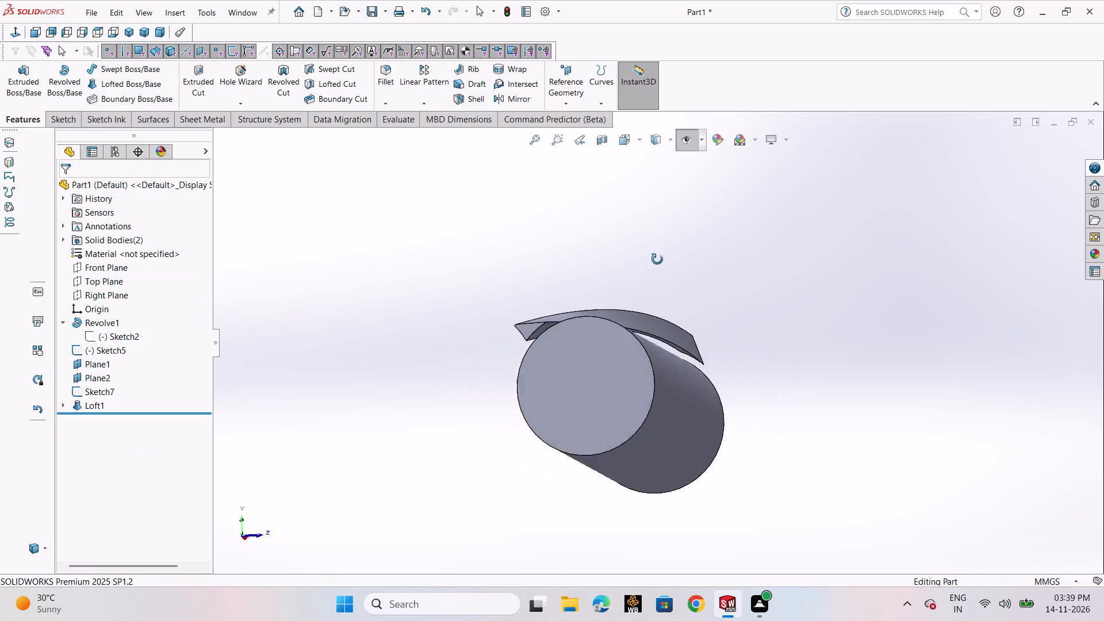
{"action": "middle_click_drag", "start_coordinate": [657, 259], "coordinate": [762, 277]}
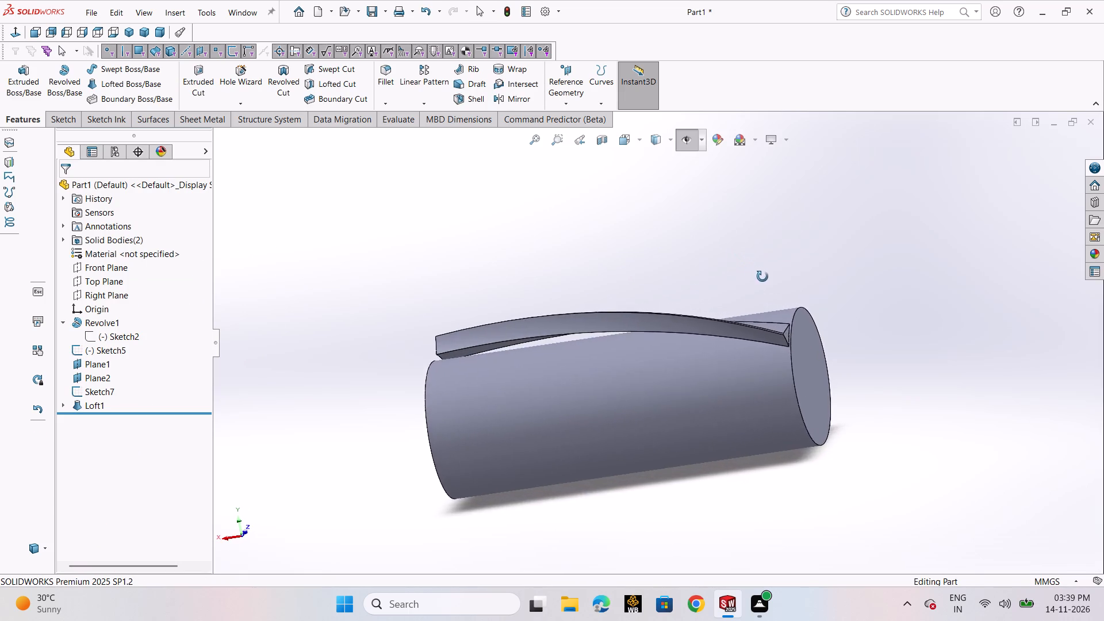
{"action": "middle_click_drag", "start_coordinate": [762, 277], "coordinate": [692, 228]}
{"action": "left_click", "coordinate": [665, 325]}
{"action": "left_click", "coordinate": [725, 283]}
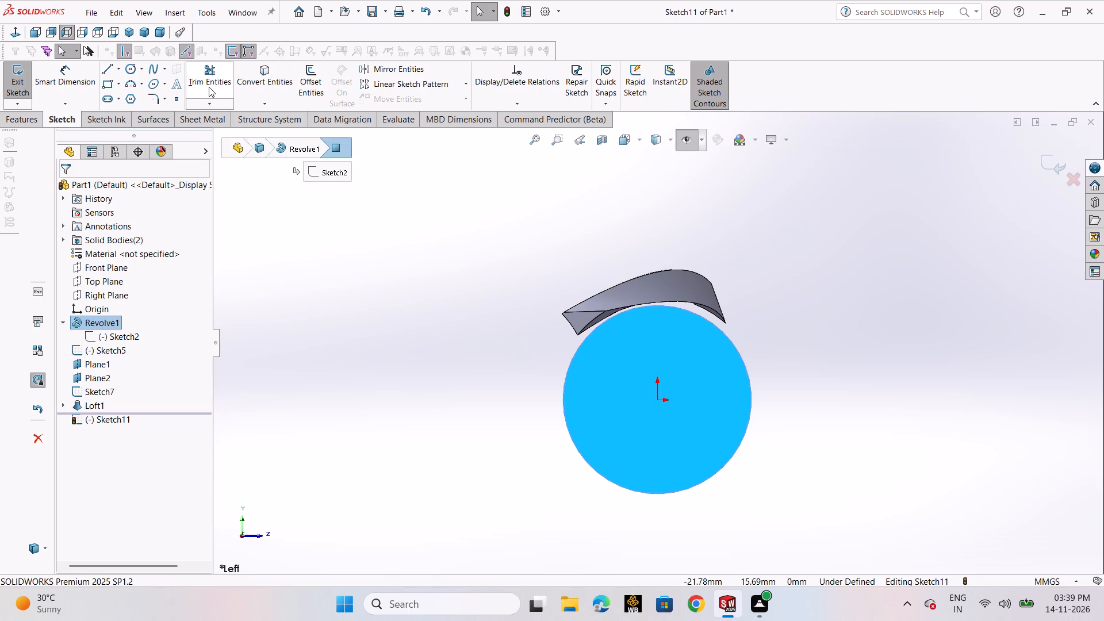
{"action": "left_click", "coordinate": [128, 71]}
{"action": "left_click", "coordinate": [139, 85]}
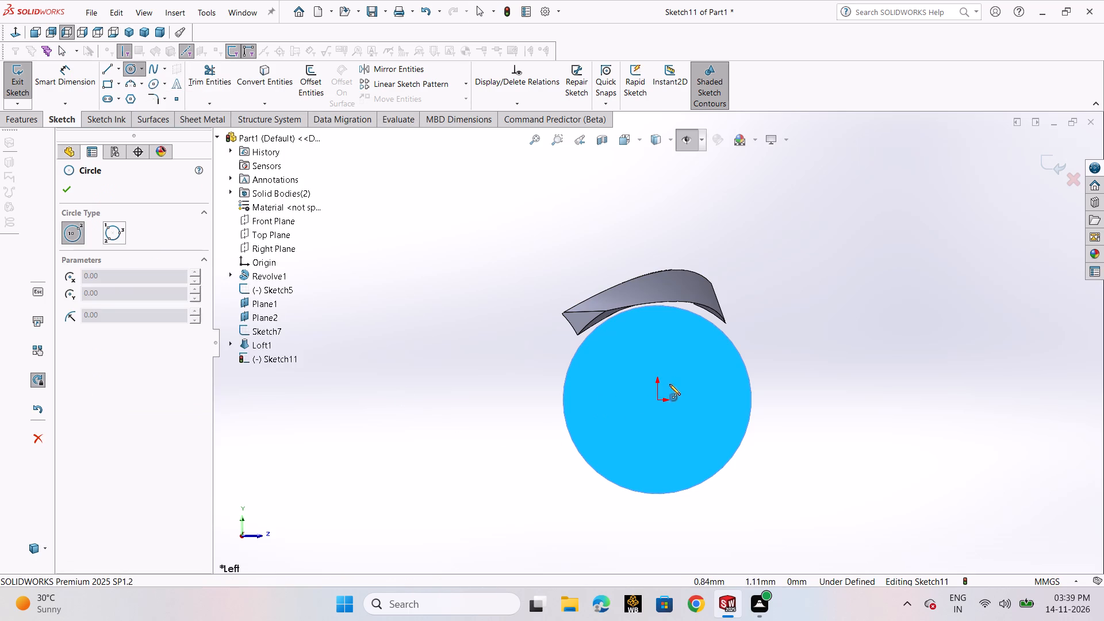
{"action": "left_click", "coordinate": [658, 398]}
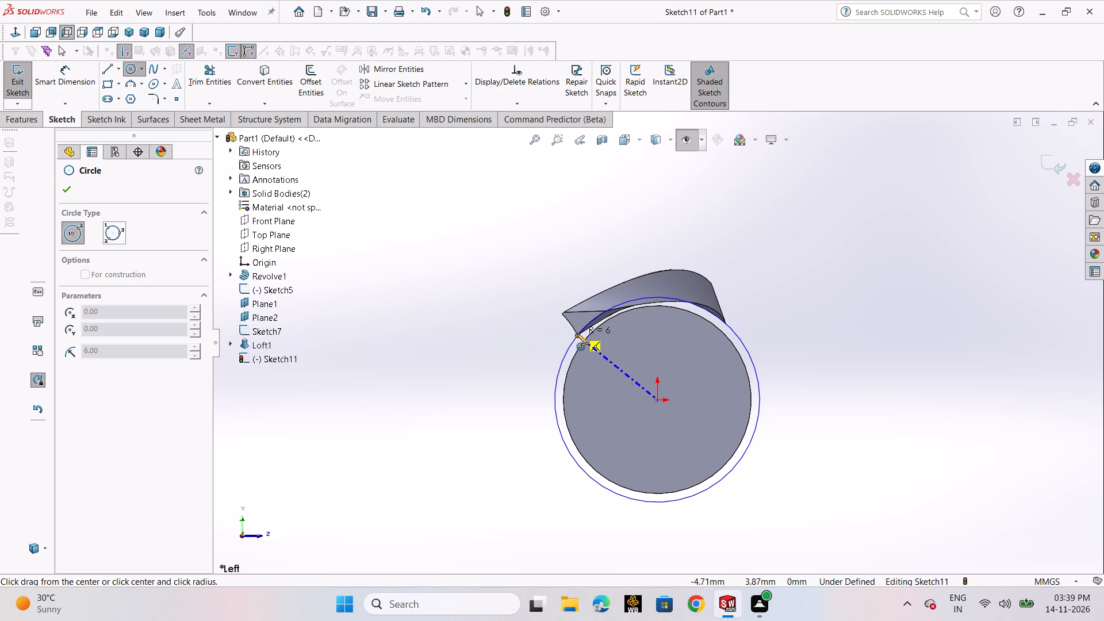
{"action": "left_click", "coordinate": [577, 333]}
{"action": "right_click", "coordinate": [577, 333]}
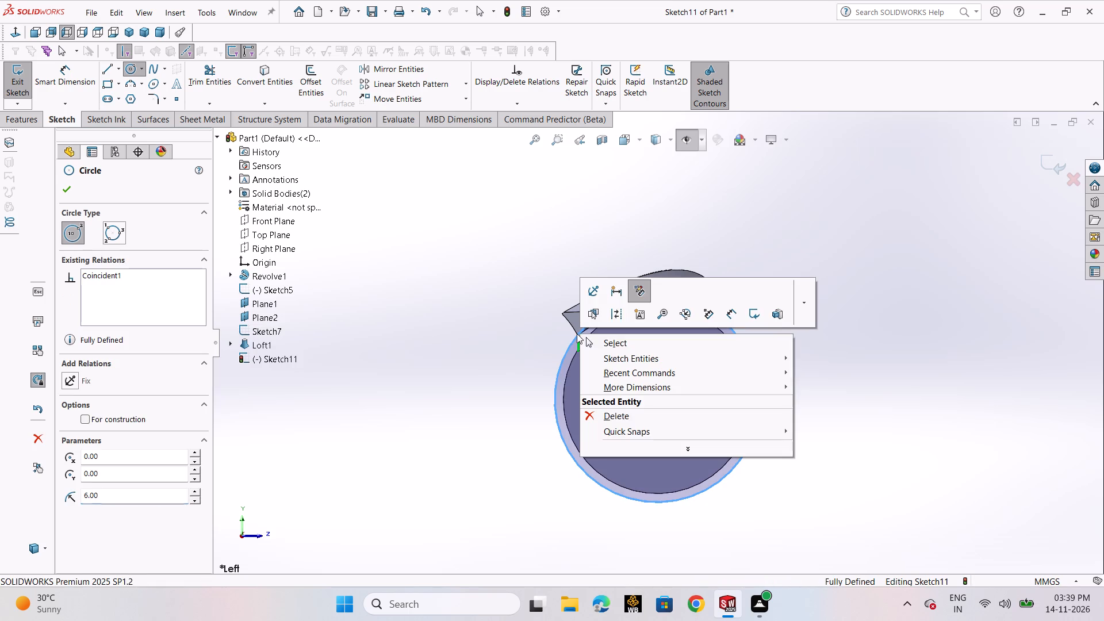
{"action": "left_click", "coordinate": [590, 339]}
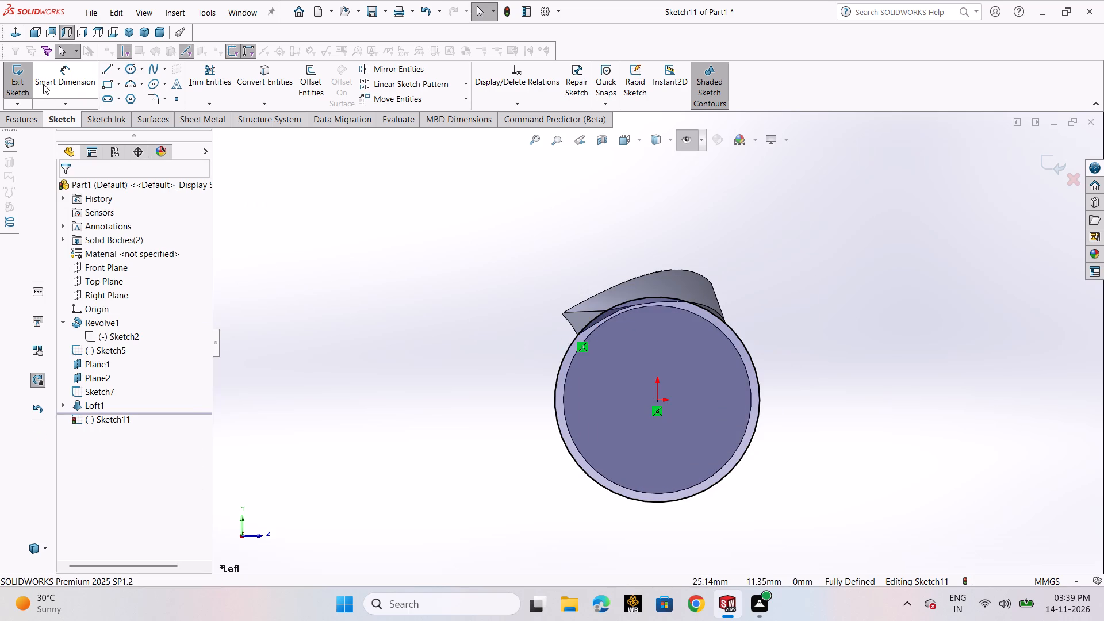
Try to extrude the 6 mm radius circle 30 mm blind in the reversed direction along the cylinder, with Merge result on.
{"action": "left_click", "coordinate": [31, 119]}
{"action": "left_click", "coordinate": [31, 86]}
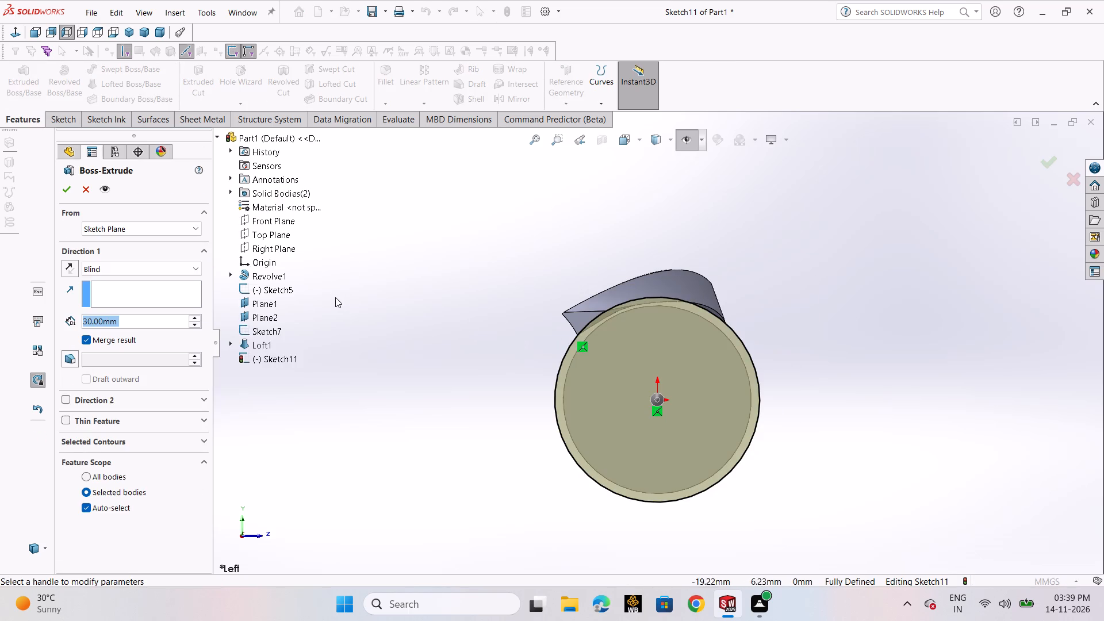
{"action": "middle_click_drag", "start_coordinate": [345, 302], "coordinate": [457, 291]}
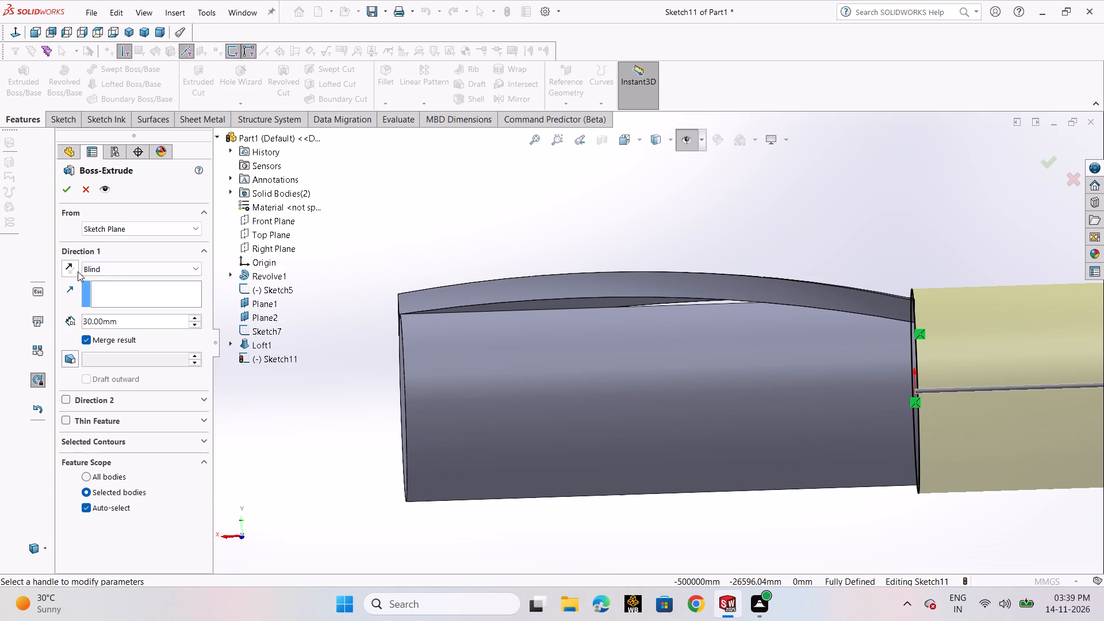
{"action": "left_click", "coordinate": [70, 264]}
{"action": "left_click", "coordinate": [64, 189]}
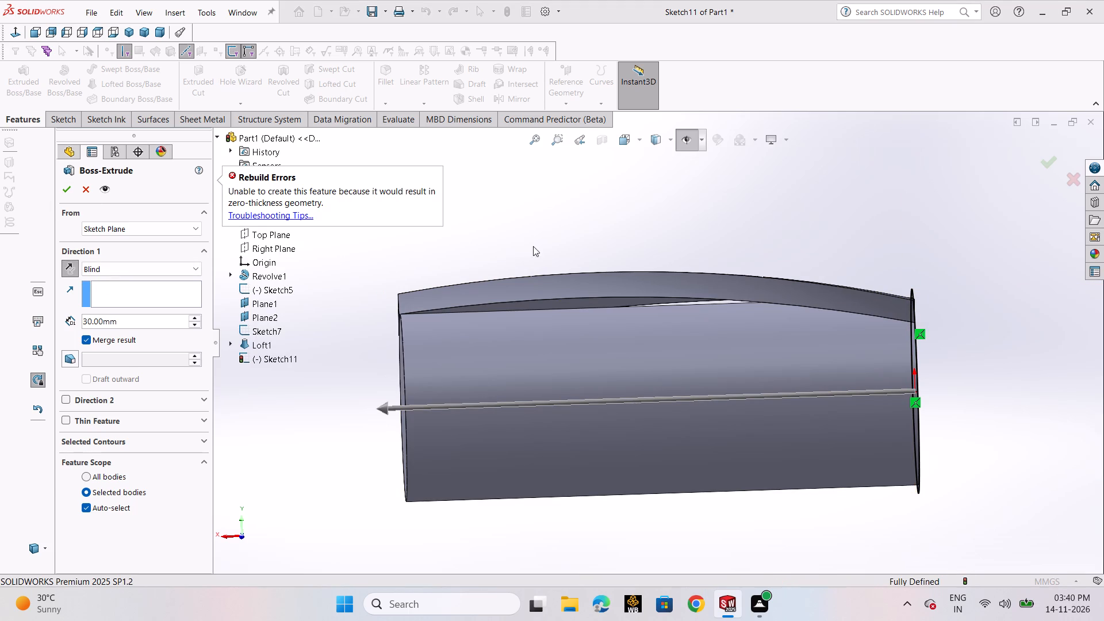
Examine from several angles how the circle meets the lofted tooth at the cylinder's end face, and cancel the extrusion.
{"action": "middle_click_drag", "start_coordinate": [573, 243], "coordinate": [525, 224]}
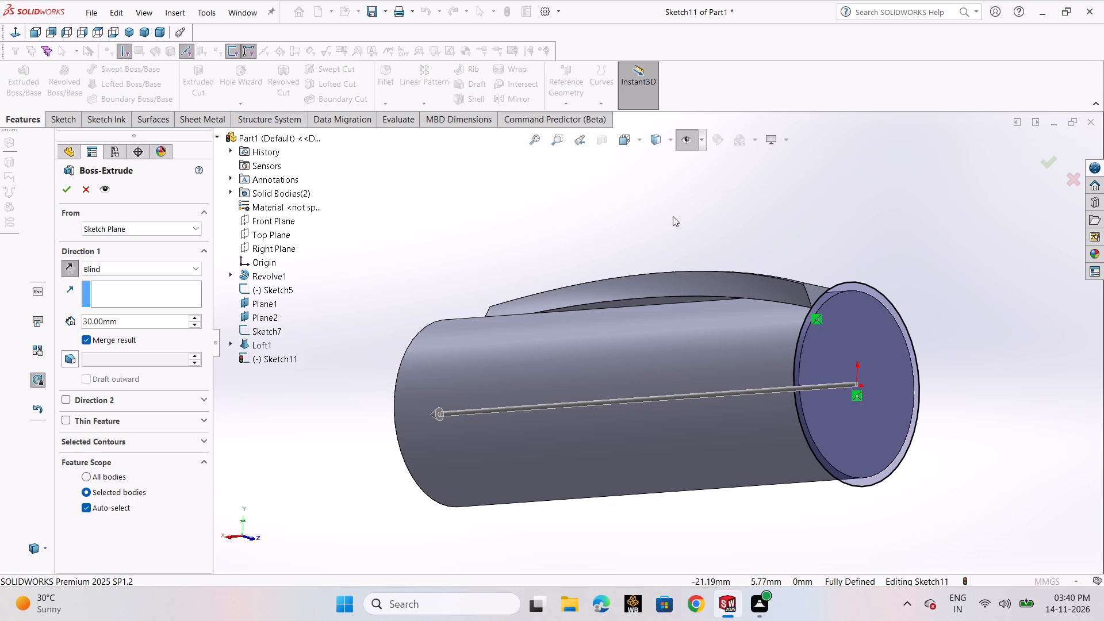
{"action": "middle_click_drag", "start_coordinate": [891, 300], "coordinate": [863, 252]}
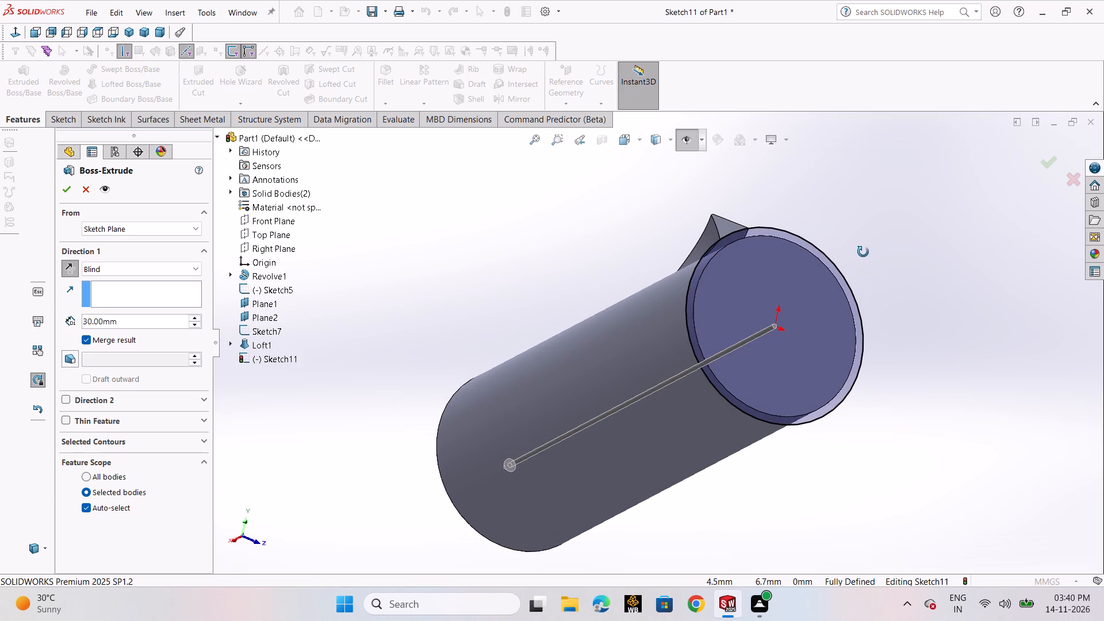
{"action": "middle_click_drag", "start_coordinate": [863, 252], "coordinate": [856, 277]}
{"action": "scroll", "coordinate": [799, 279], "scroll_direction": "down", "scroll_amount": 4}
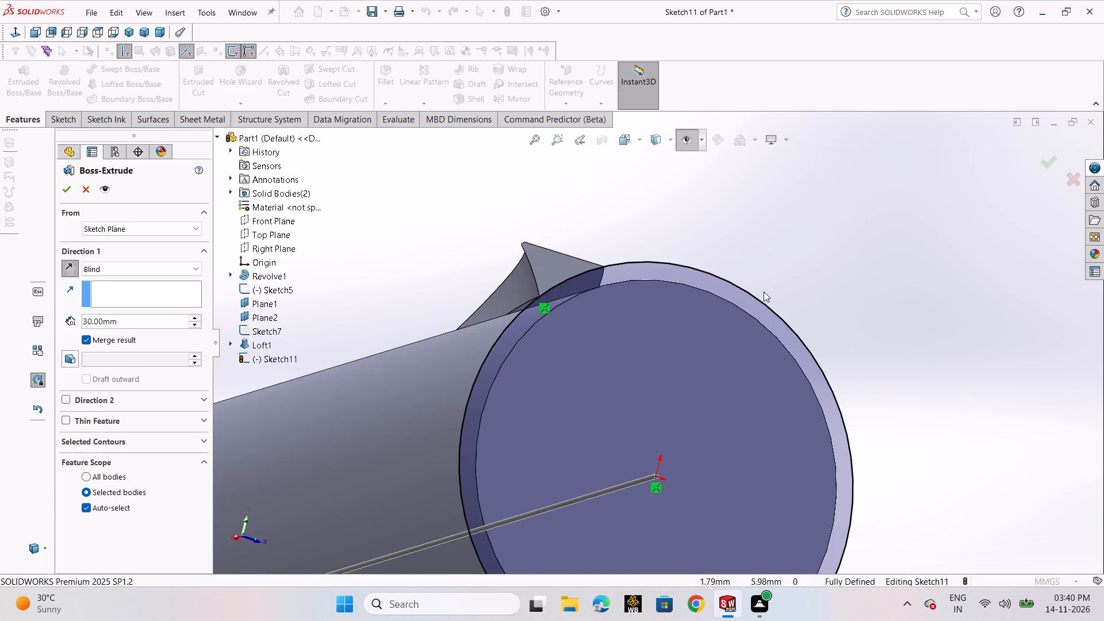
{"action": "scroll", "coordinate": [764, 291], "scroll_direction": "up", "scroll_amount": 4}
{"action": "middle_click_drag", "start_coordinate": [808, 292], "coordinate": [783, 351]}
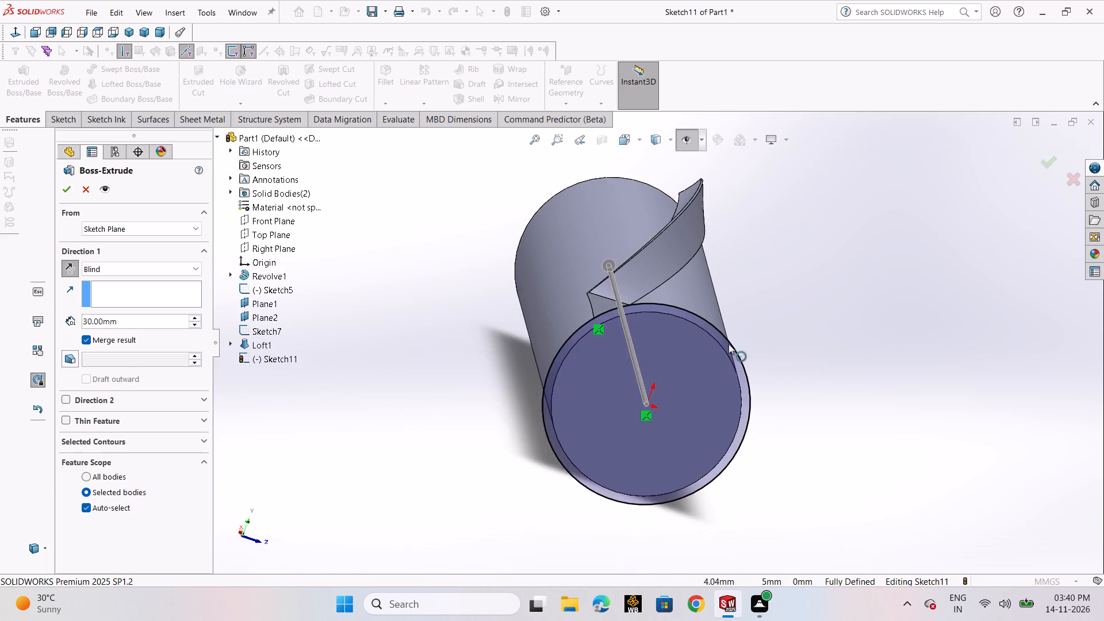
{"action": "scroll", "coordinate": [646, 285], "scroll_direction": "down", "scroll_amount": 4}
{"action": "middle_click_drag", "start_coordinate": [754, 336], "coordinate": [804, 328]}
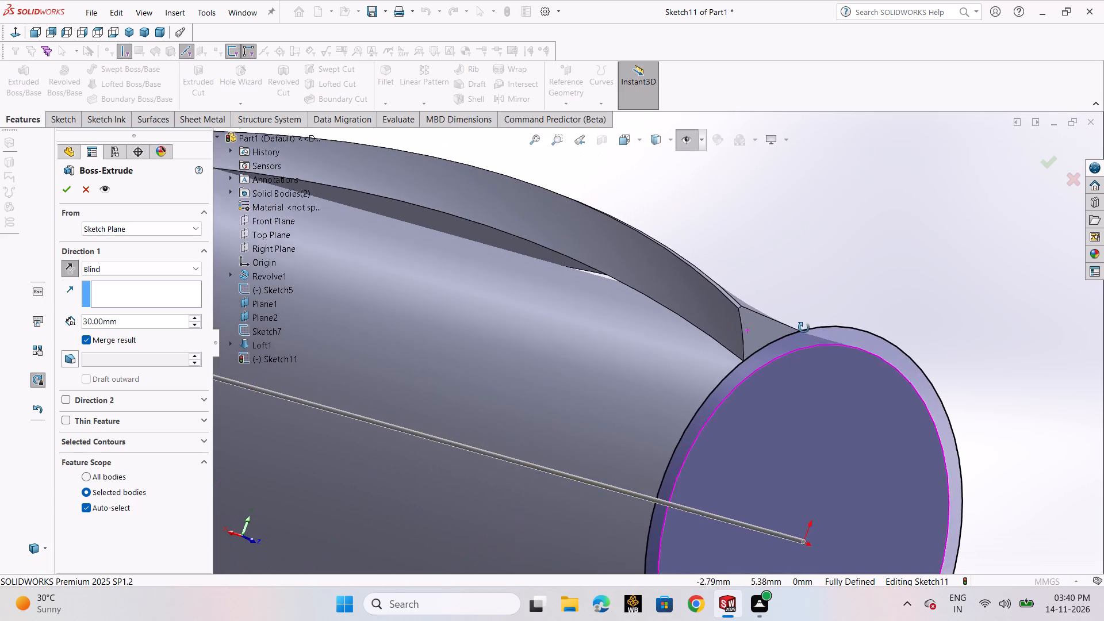
{"action": "middle_click_drag", "start_coordinate": [804, 328], "coordinate": [842, 306]}
{"action": "scroll", "coordinate": [743, 307], "scroll_direction": "up", "scroll_amount": 2}
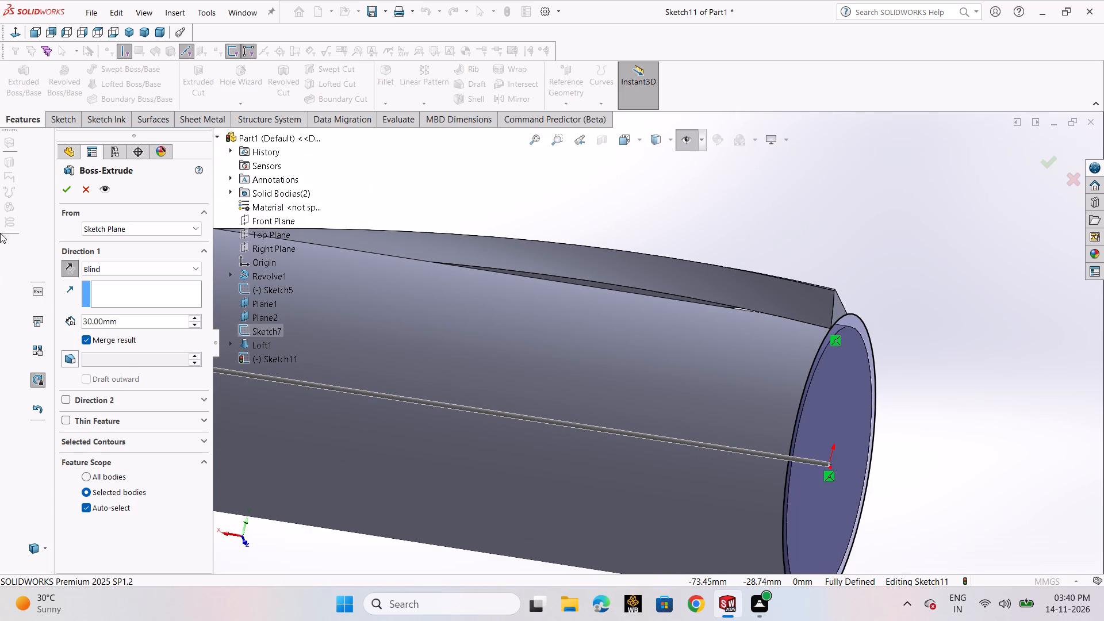
{"action": "left_click", "coordinate": [82, 191]}
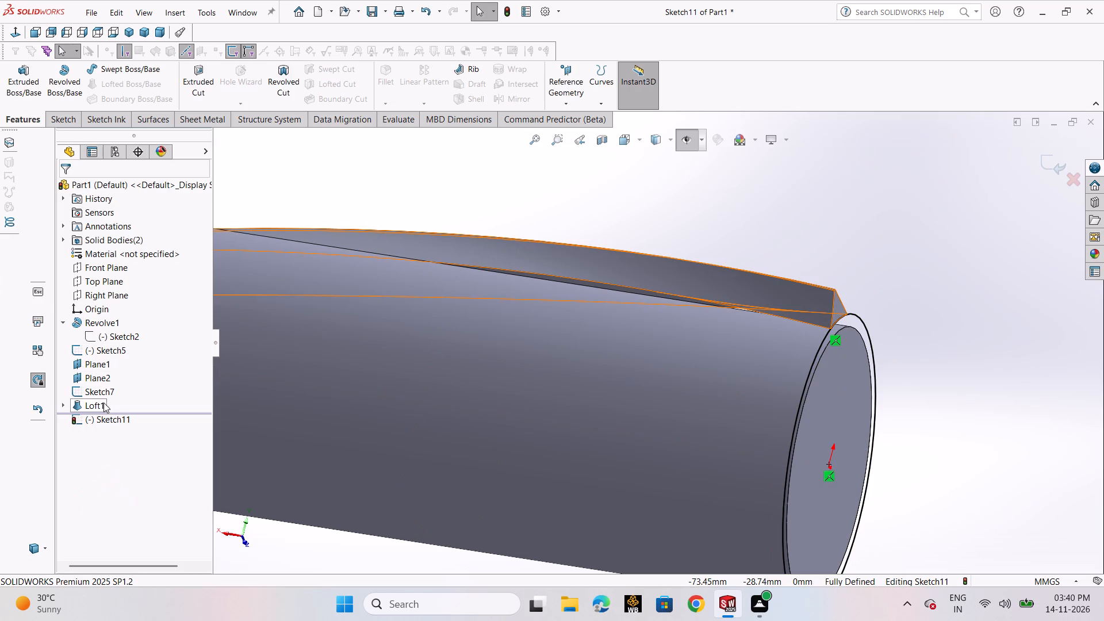
Exit the circle sketch and delete Loft1 together with its dependent Sketch11.
{"action": "left_click", "coordinate": [104, 404]}
{"action": "right_click", "coordinate": [104, 404]}
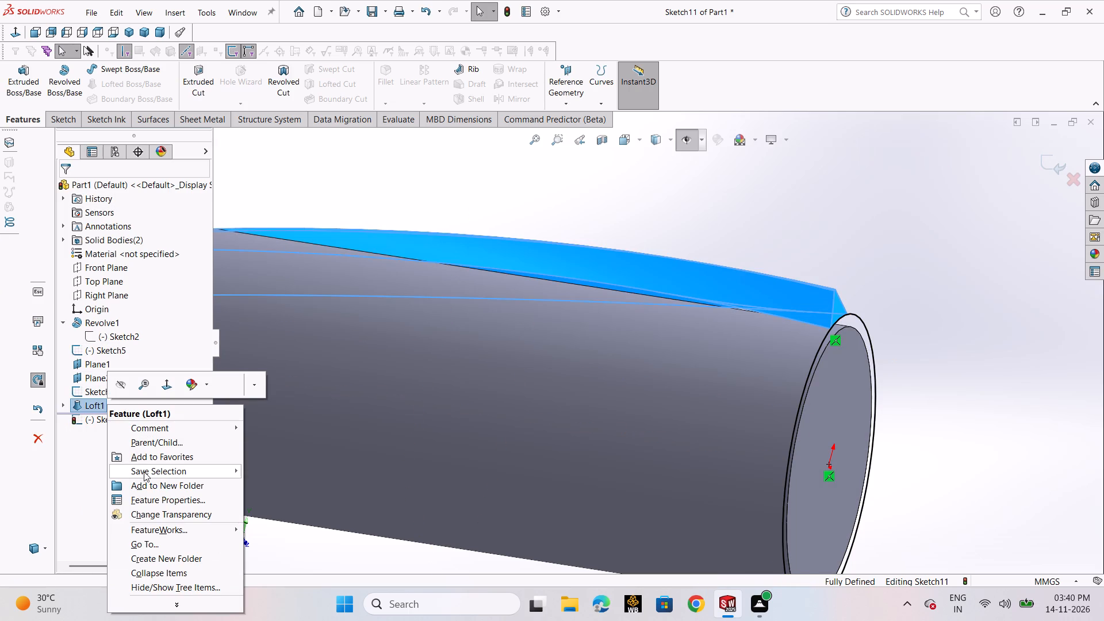
{"action": "left_click", "coordinate": [93, 405]}
{"action": "right_click", "coordinate": [93, 405]}
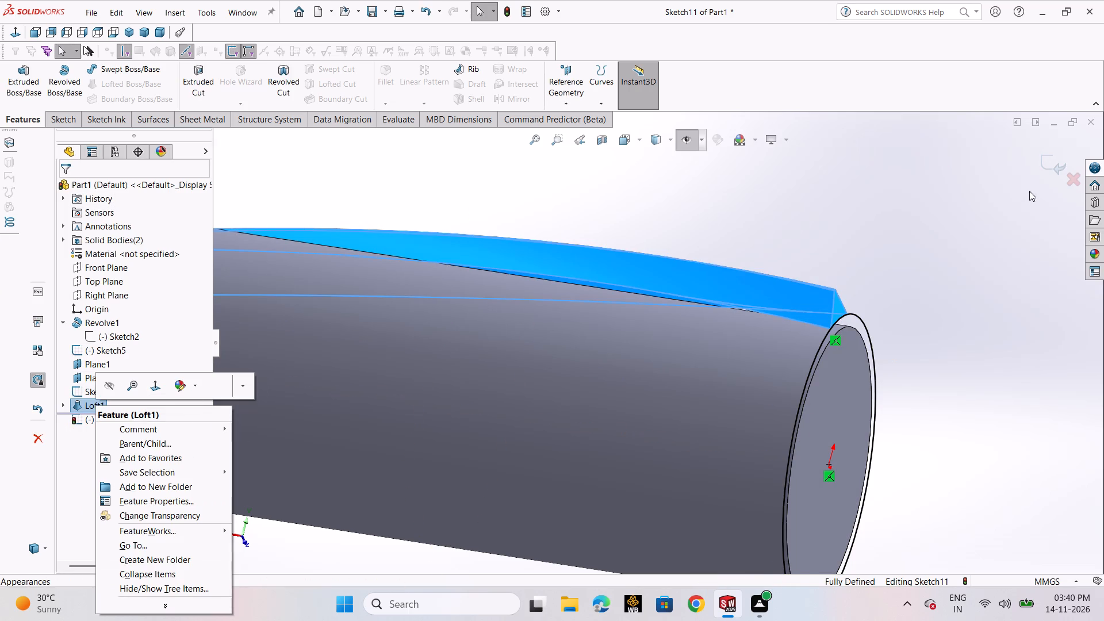
{"action": "left_click", "coordinate": [1046, 151]}
{"action": "left_click", "coordinate": [1046, 164]}
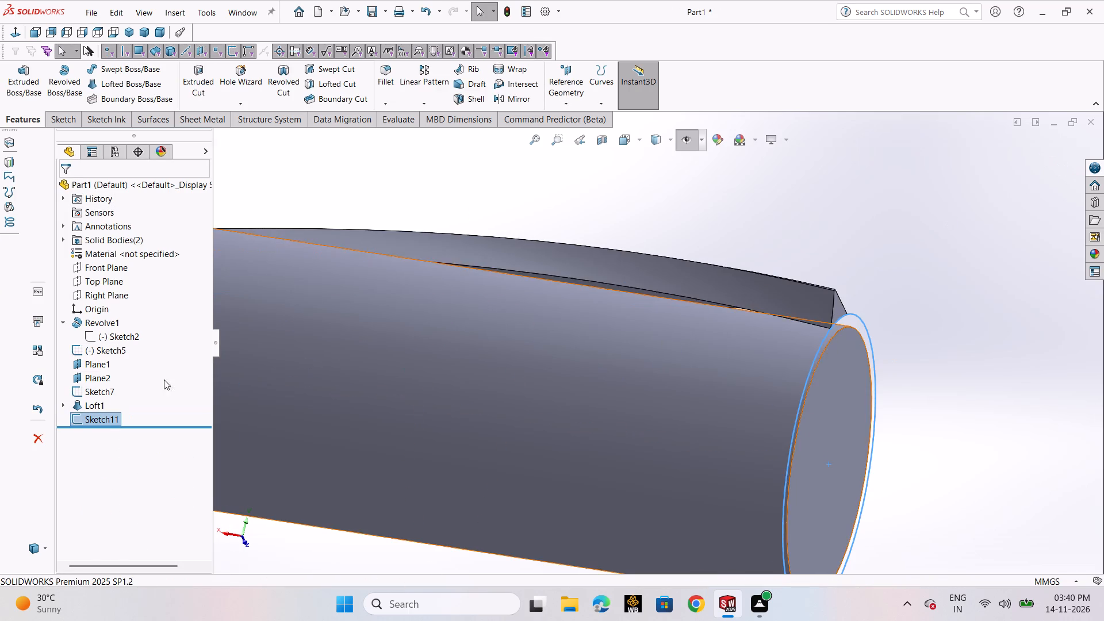
{"action": "left_click", "coordinate": [94, 403]}
{"action": "right_click", "coordinate": [94, 403]}
{"action": "left_click", "coordinate": [113, 423]}
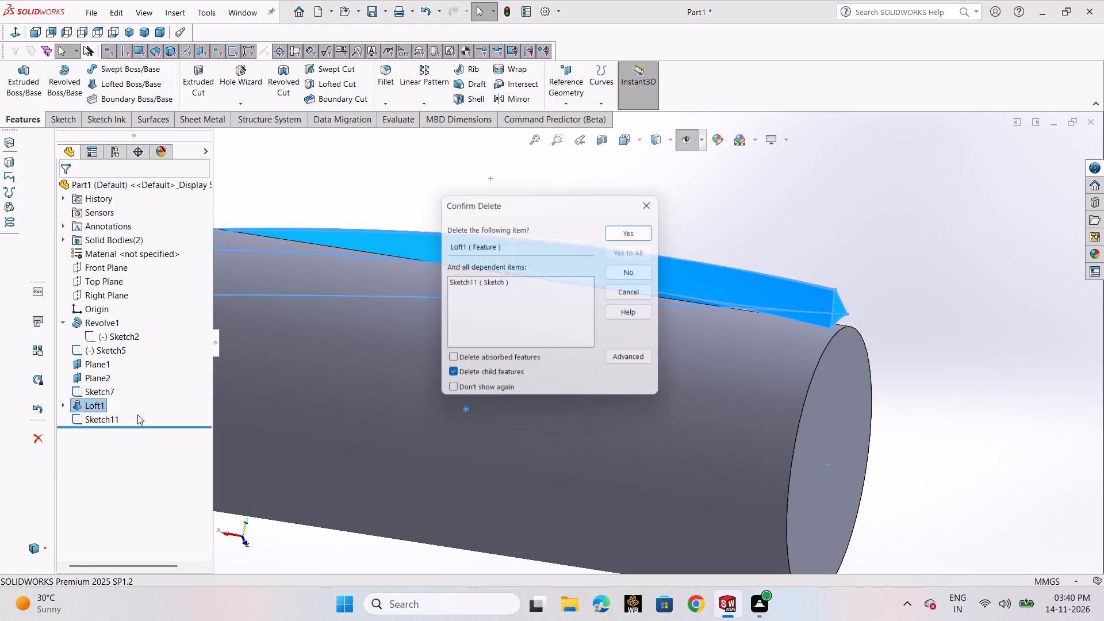
{"action": "left_click", "coordinate": [610, 223]}
{"action": "left_click", "coordinate": [613, 223]}
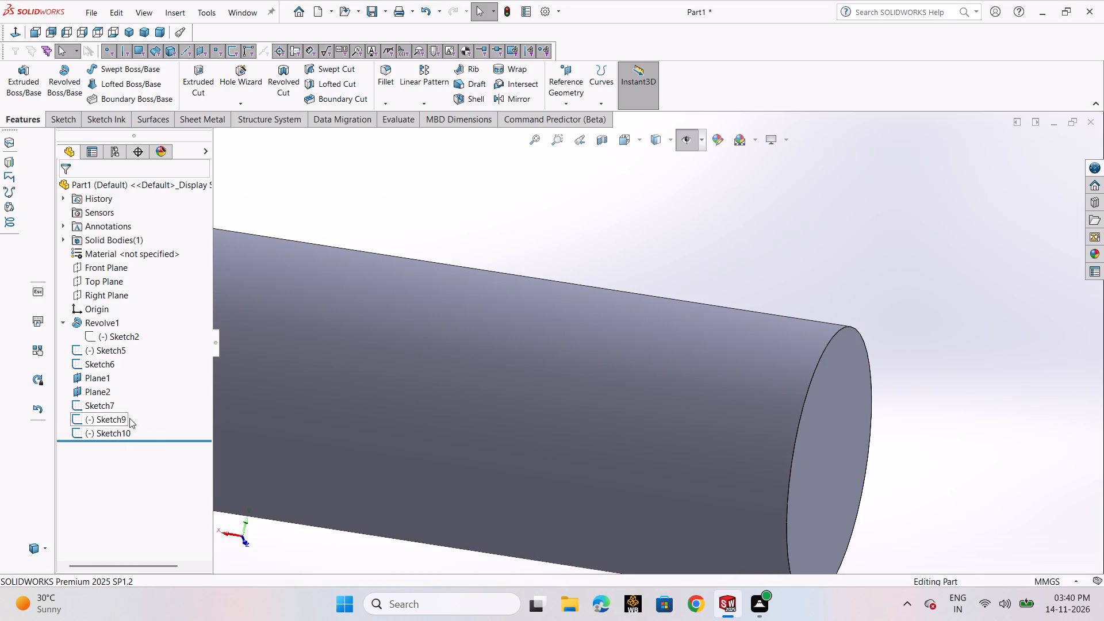
On the cylinder's end face, sketch an origin-centred circle of about 6.4 mm radius around the existing edge.
{"action": "left_click", "coordinate": [846, 444]}
{"action": "left_click", "coordinate": [903, 411]}
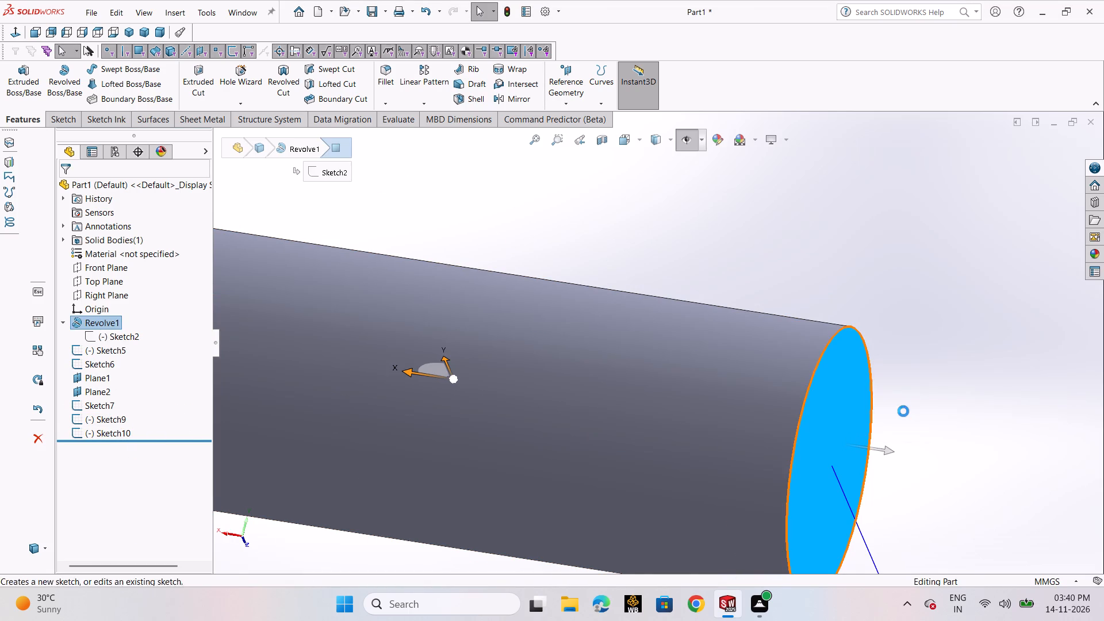
{"action": "left_click", "coordinate": [134, 68]}
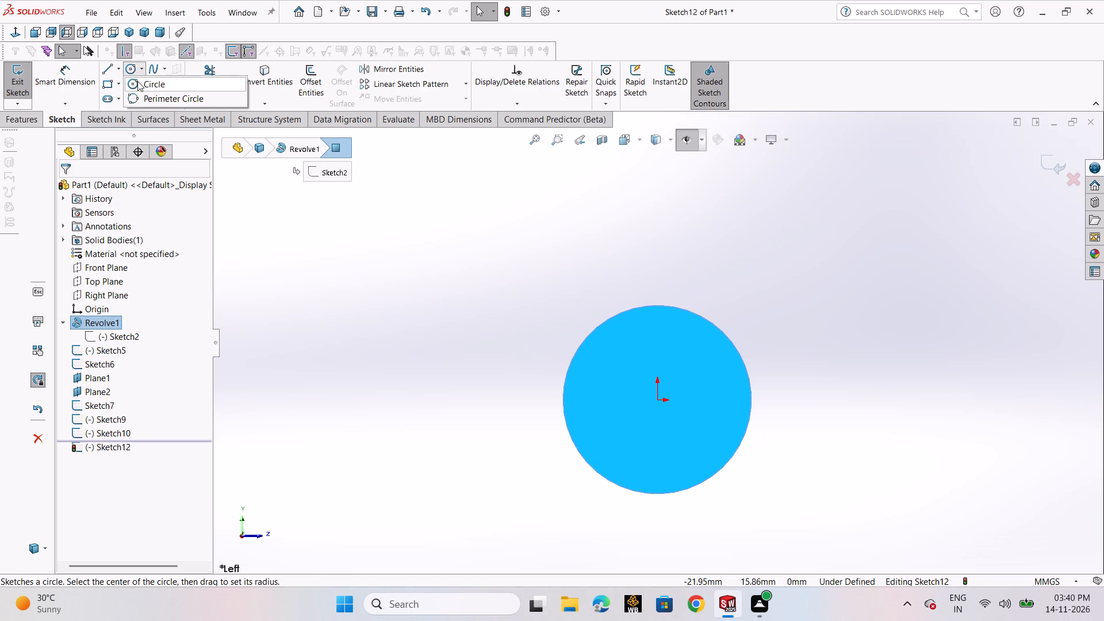
{"action": "left_click", "coordinate": [137, 81]}
{"action": "left_click", "coordinate": [660, 400]}
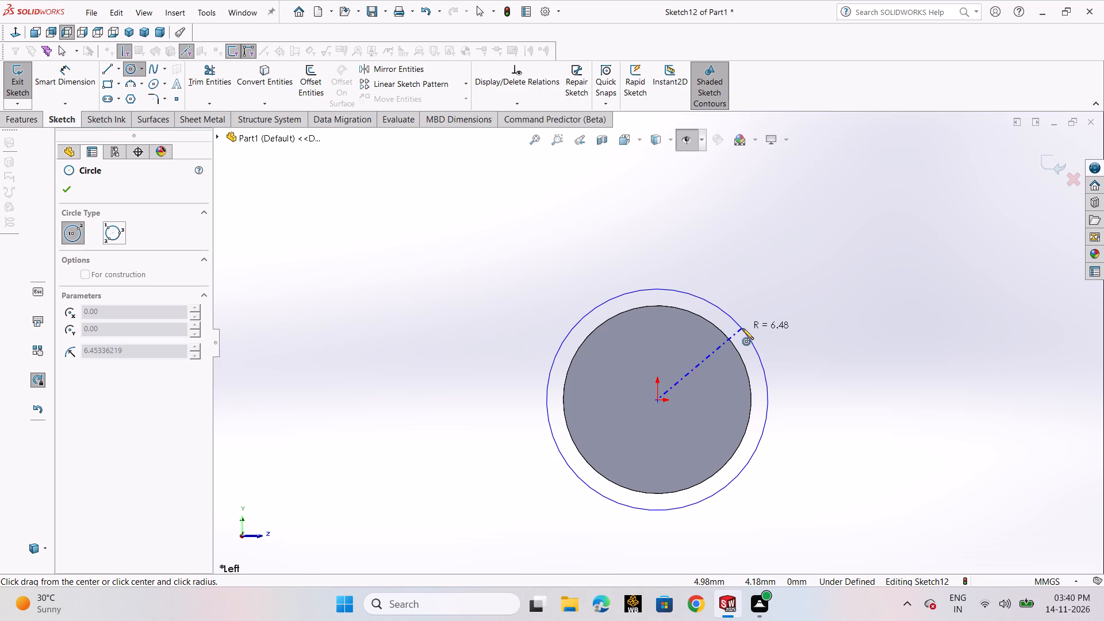
{"action": "left_click", "coordinate": [741, 328]}
{"action": "right_click", "coordinate": [738, 329]}
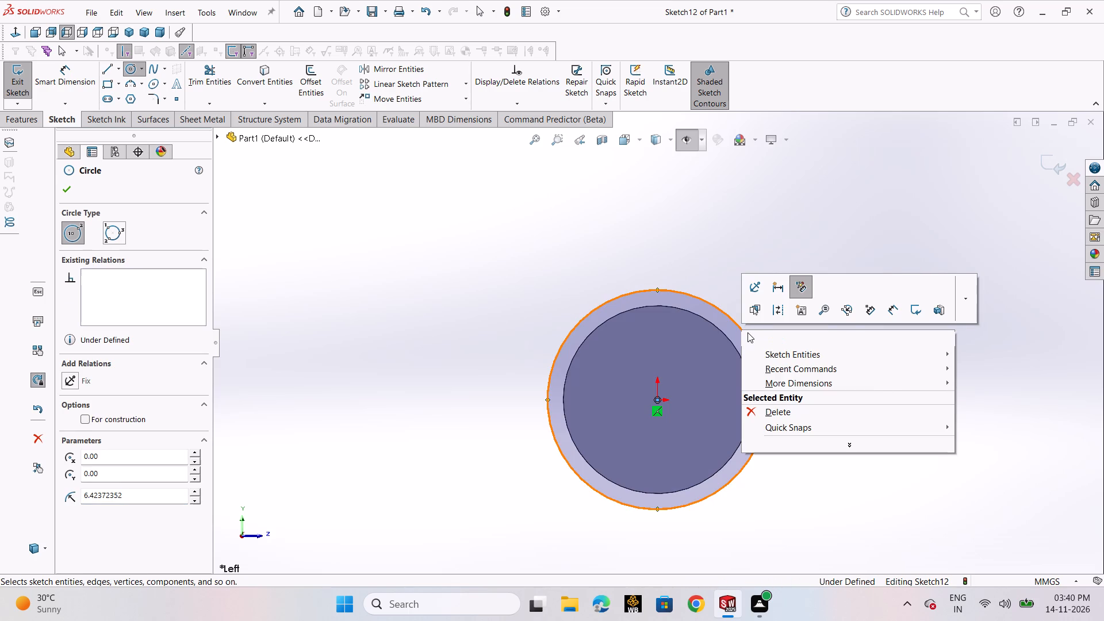
{"action": "left_click", "coordinate": [750, 333]}
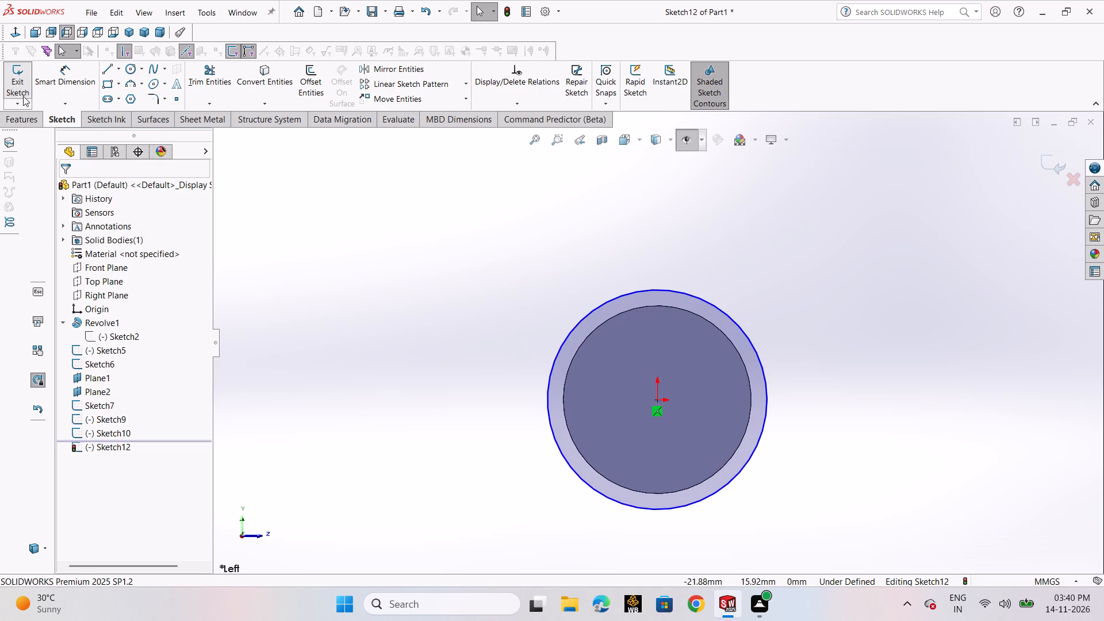
Dimension the new circle with a diameter of 12 mm.
{"action": "left_click", "coordinate": [79, 85]}
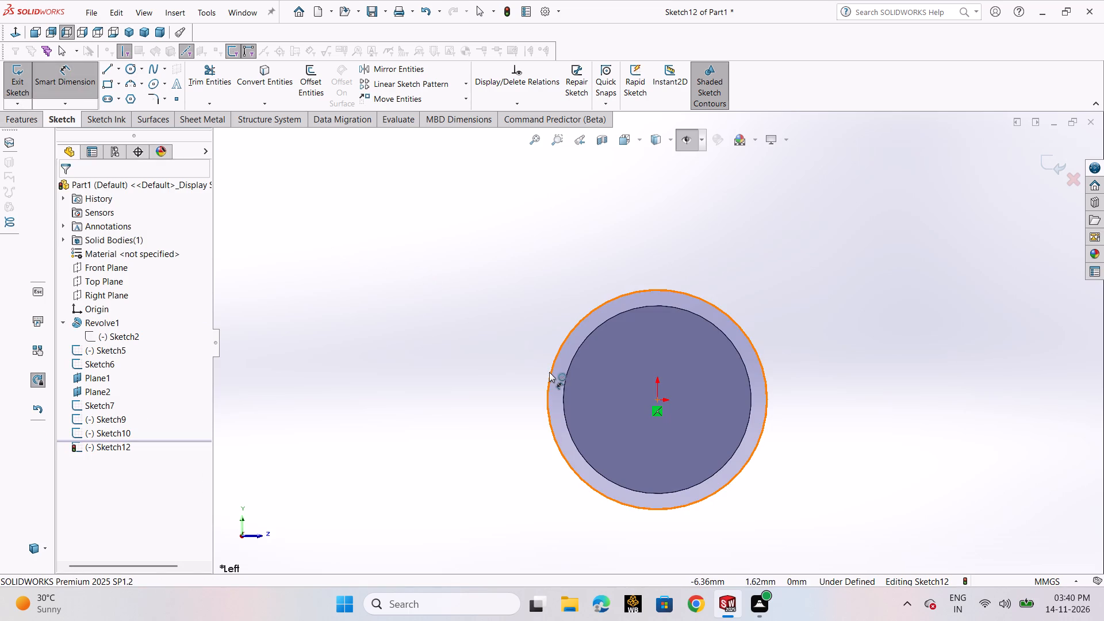
{"action": "left_click", "coordinate": [551, 371]}
{"action": "left_click", "coordinate": [489, 324]}
{"action": "type", "text": "12"}
{"action": "key", "text": "Return"}
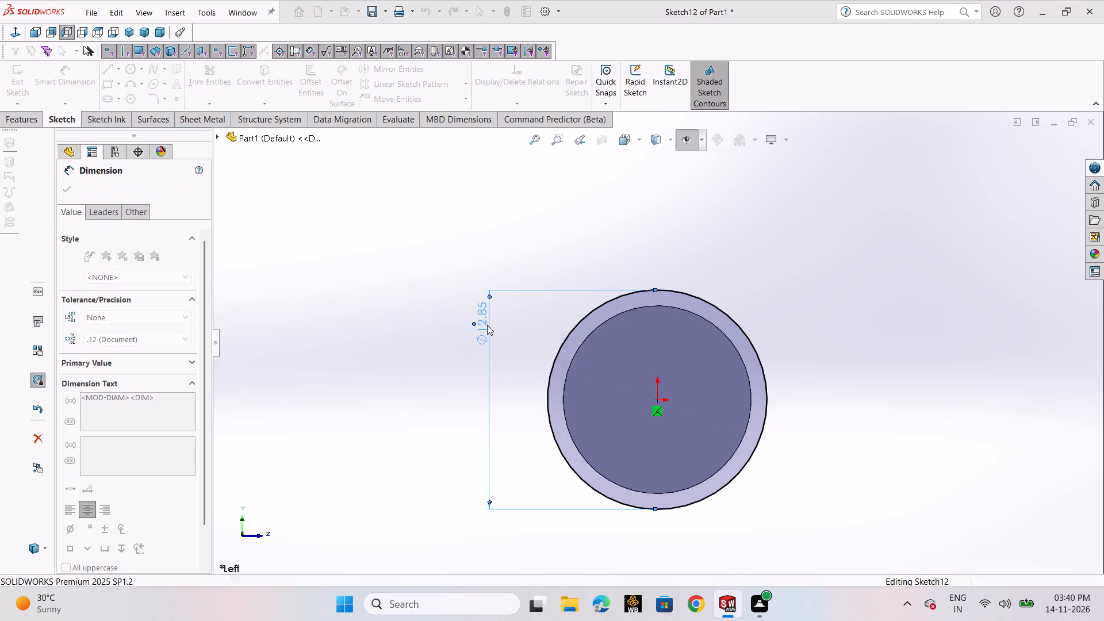
{"action": "left_click", "coordinate": [68, 187]}
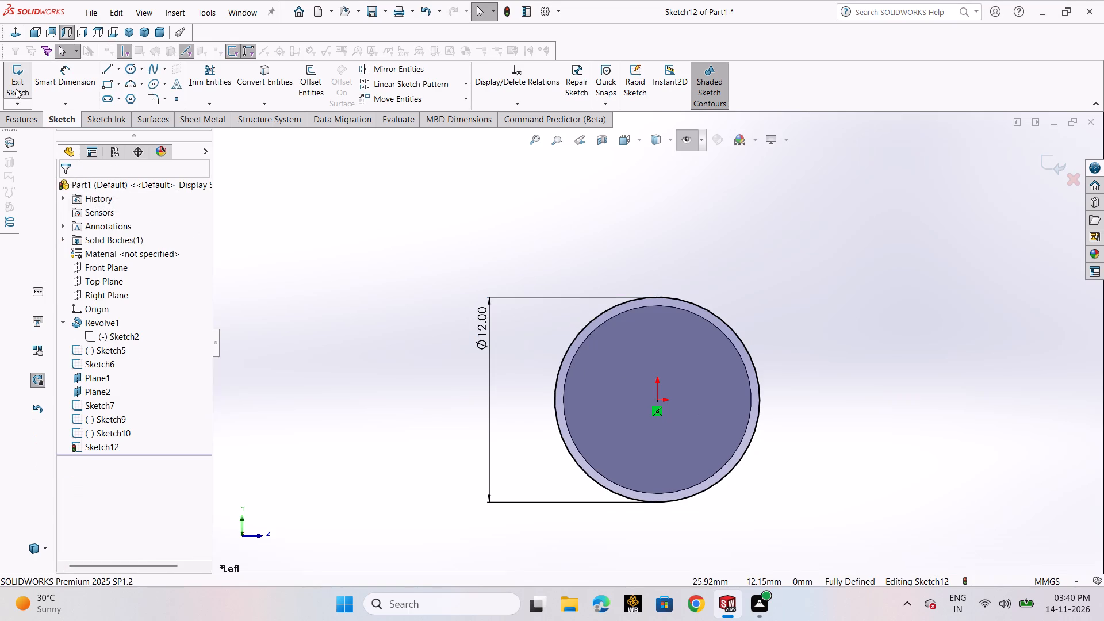
Extrude the 12 mm circle 30 mm blind in the reversed direction along the cylinder, merging the result.
{"action": "left_click", "coordinate": [16, 121]}
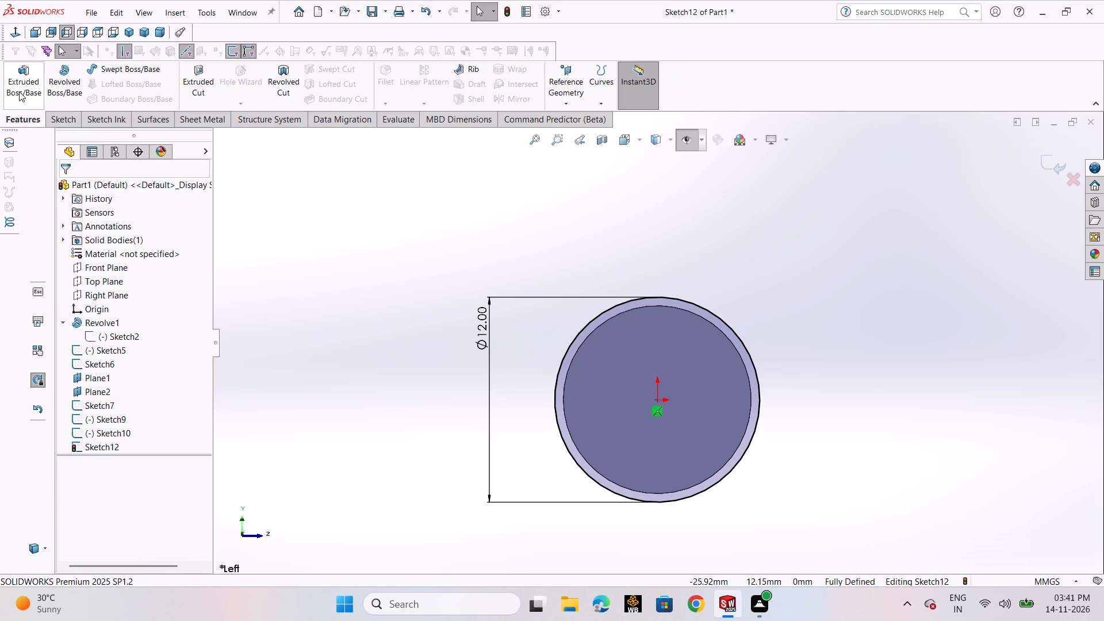
{"action": "left_click", "coordinate": [19, 91]}
{"action": "middle_click_drag", "start_coordinate": [468, 309], "coordinate": [490, 316]}
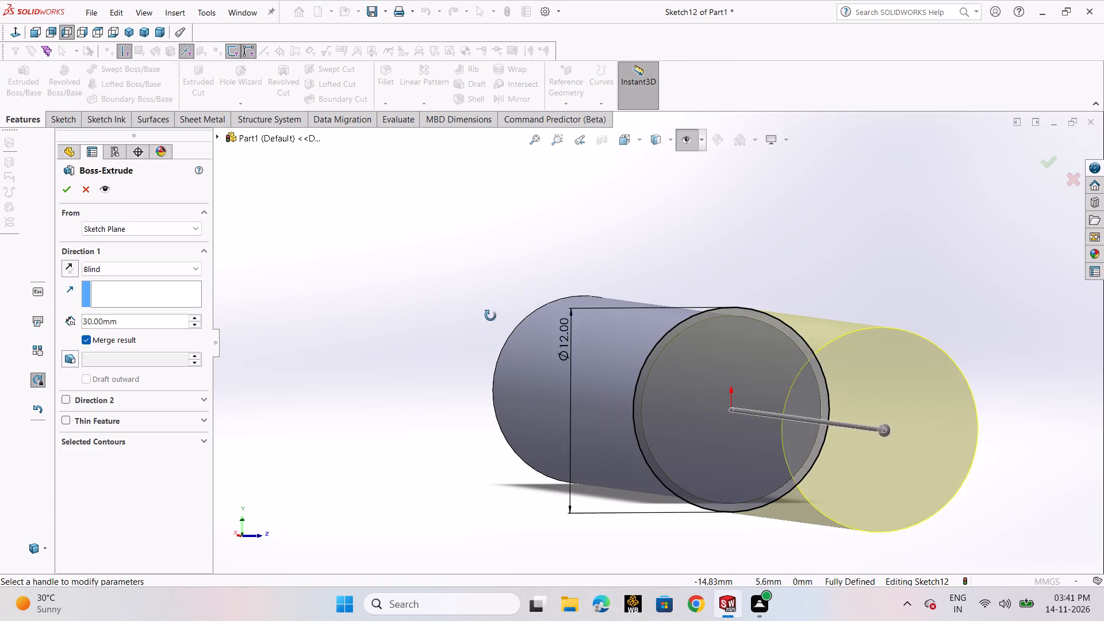
{"action": "middle_click_drag", "start_coordinate": [490, 316], "coordinate": [494, 317]}
{"action": "left_click", "coordinate": [64, 264]}
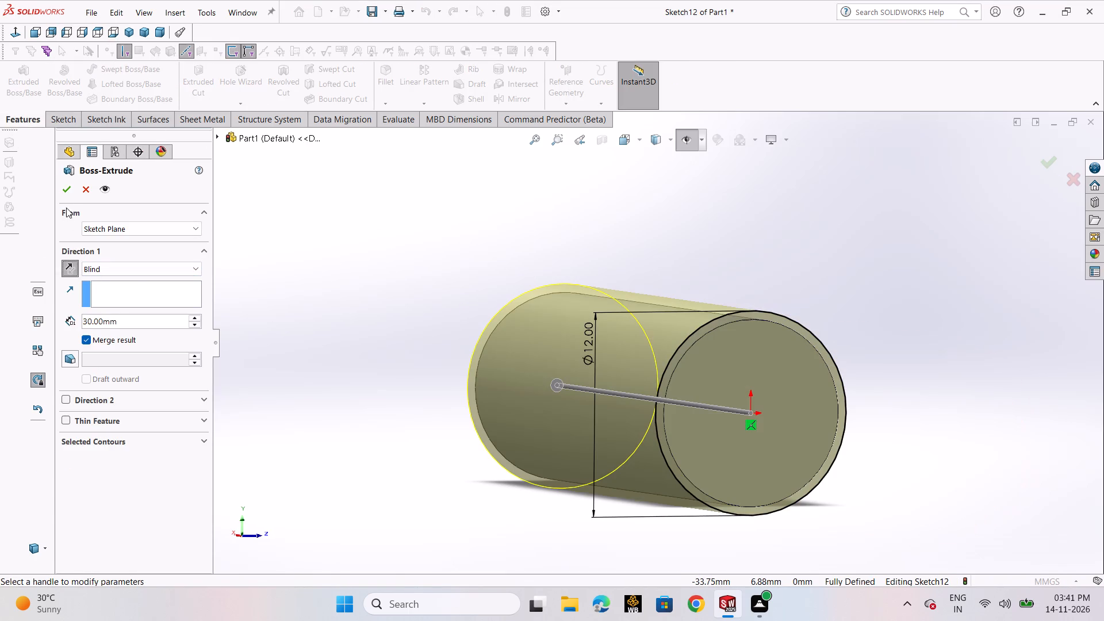
{"action": "left_click", "coordinate": [63, 192]}
{"action": "left_click", "coordinate": [286, 269]}
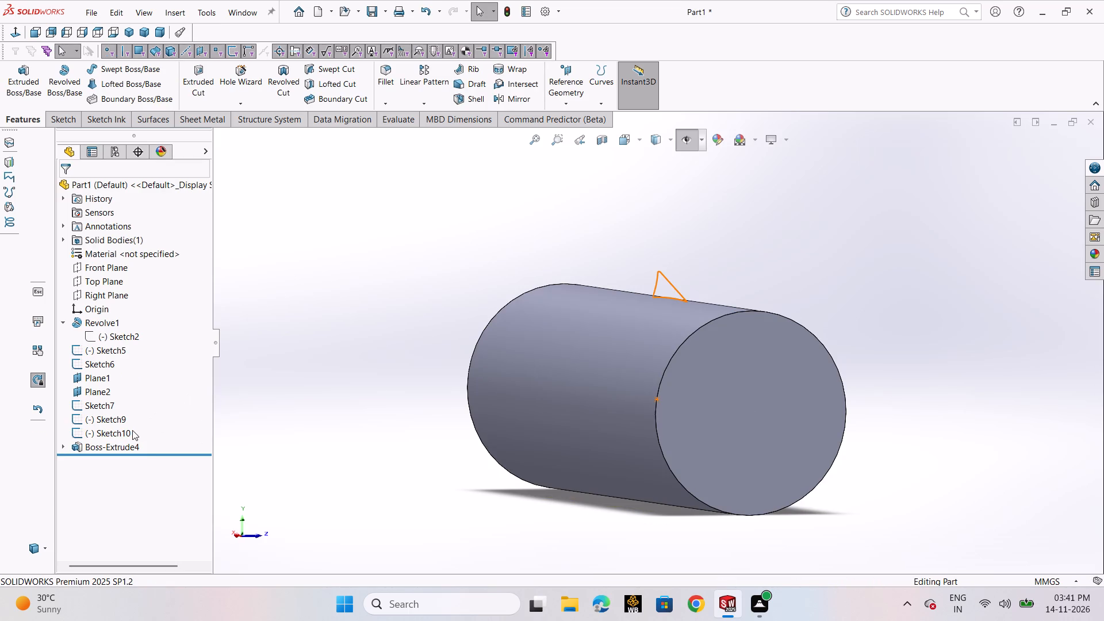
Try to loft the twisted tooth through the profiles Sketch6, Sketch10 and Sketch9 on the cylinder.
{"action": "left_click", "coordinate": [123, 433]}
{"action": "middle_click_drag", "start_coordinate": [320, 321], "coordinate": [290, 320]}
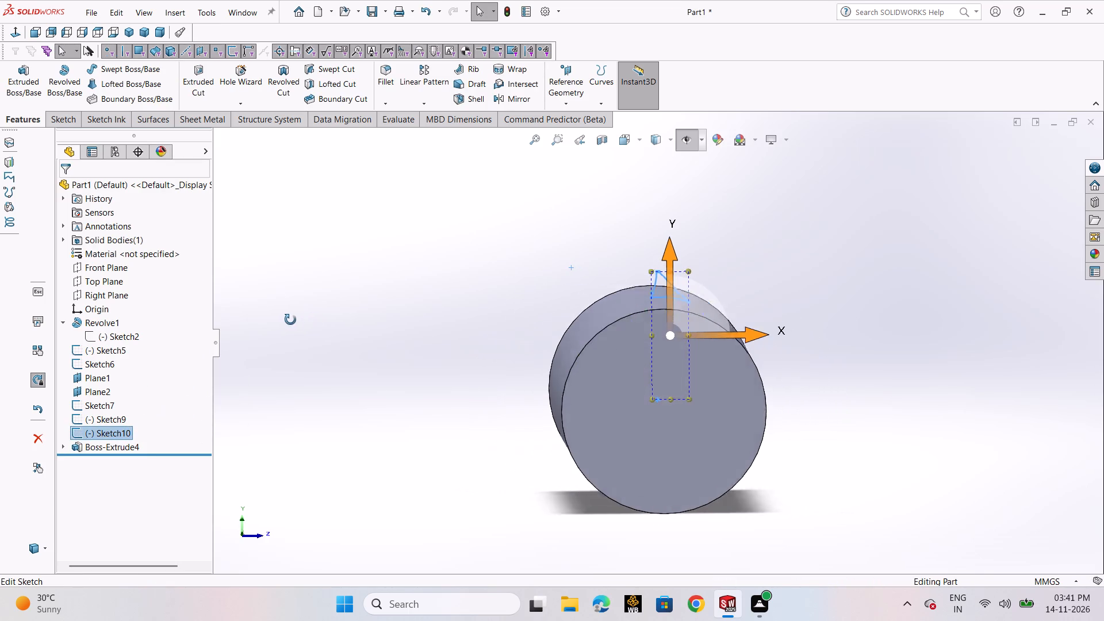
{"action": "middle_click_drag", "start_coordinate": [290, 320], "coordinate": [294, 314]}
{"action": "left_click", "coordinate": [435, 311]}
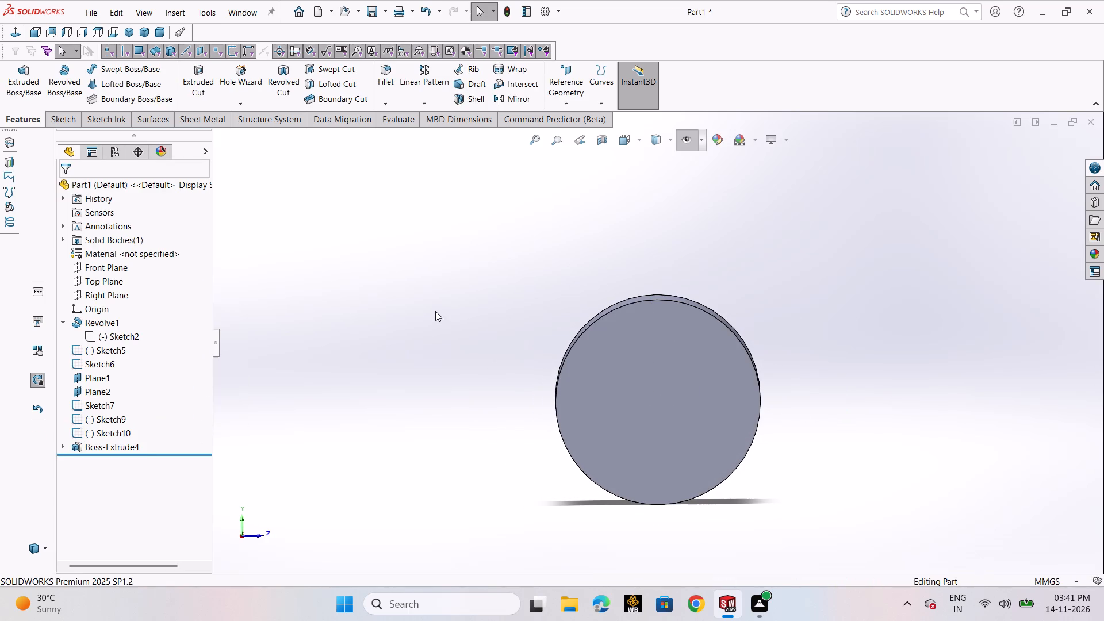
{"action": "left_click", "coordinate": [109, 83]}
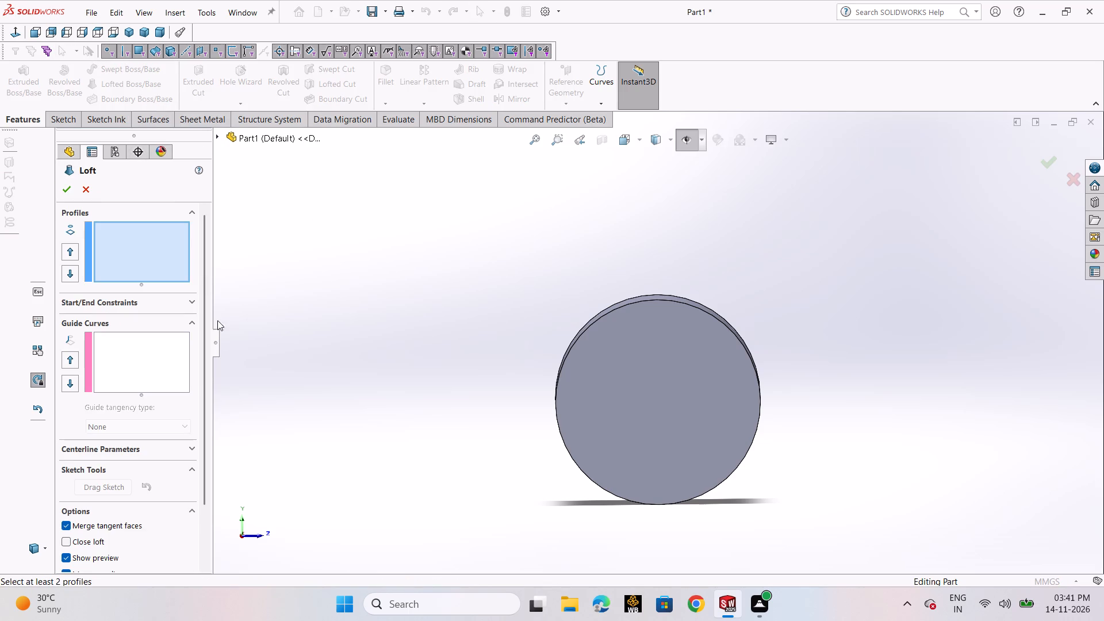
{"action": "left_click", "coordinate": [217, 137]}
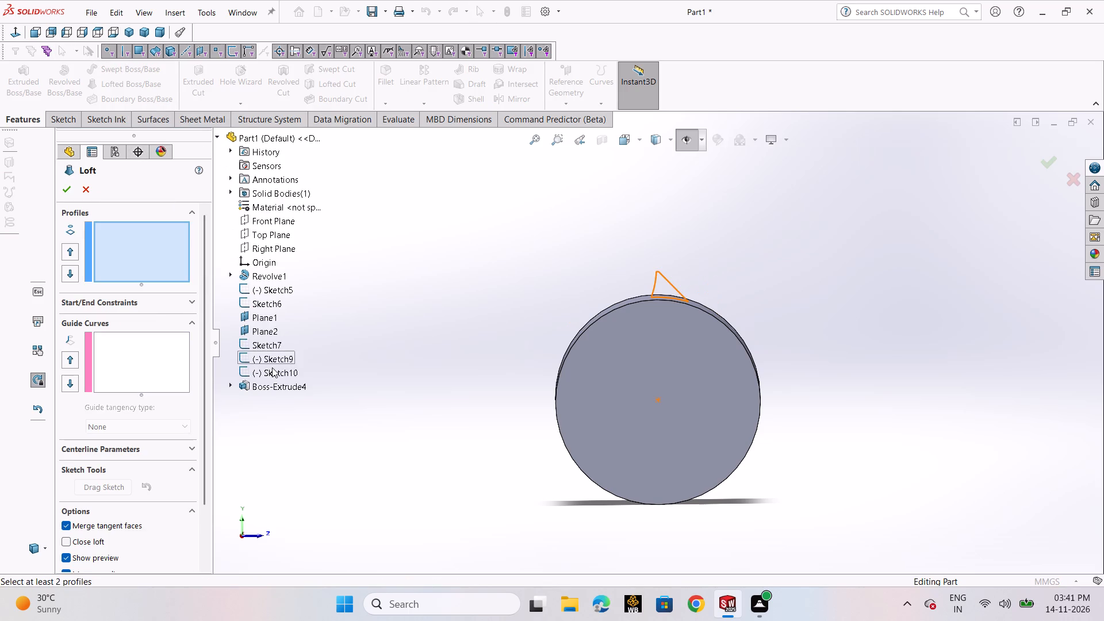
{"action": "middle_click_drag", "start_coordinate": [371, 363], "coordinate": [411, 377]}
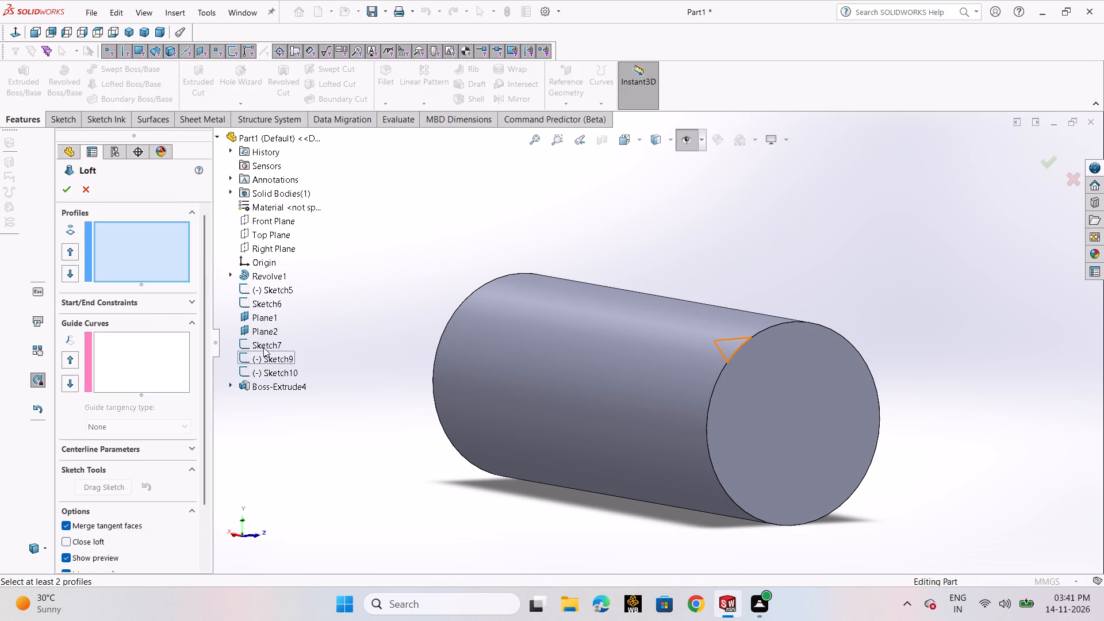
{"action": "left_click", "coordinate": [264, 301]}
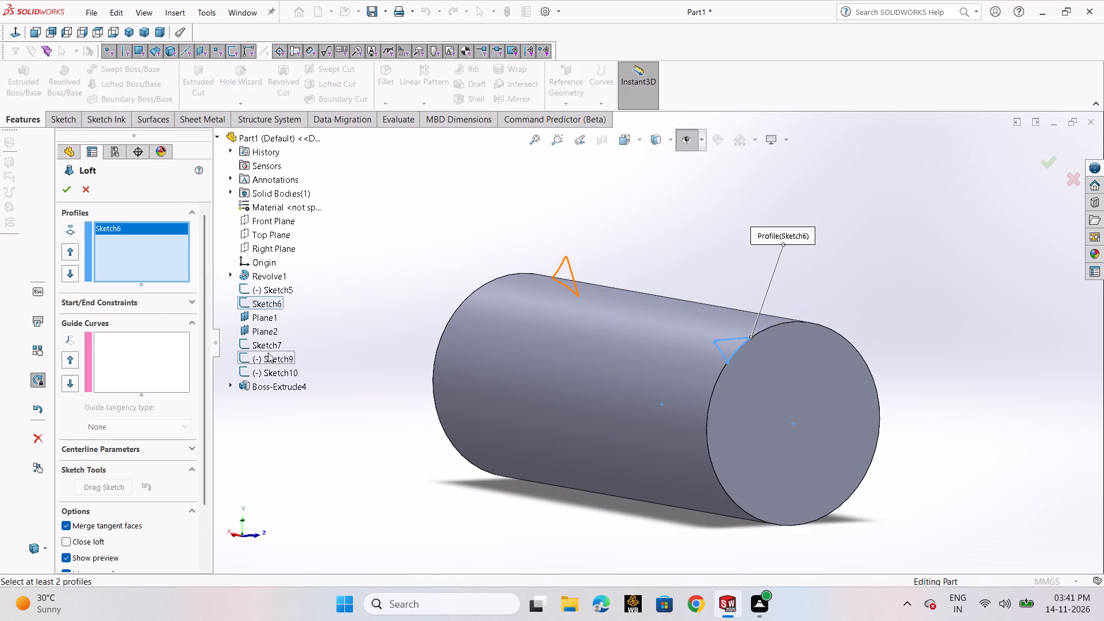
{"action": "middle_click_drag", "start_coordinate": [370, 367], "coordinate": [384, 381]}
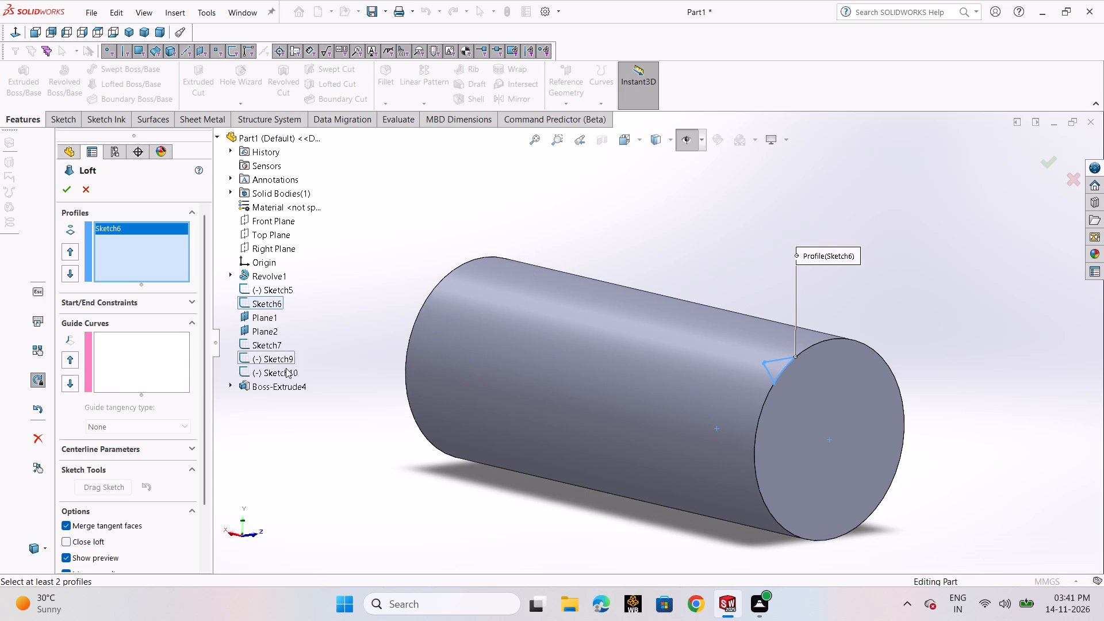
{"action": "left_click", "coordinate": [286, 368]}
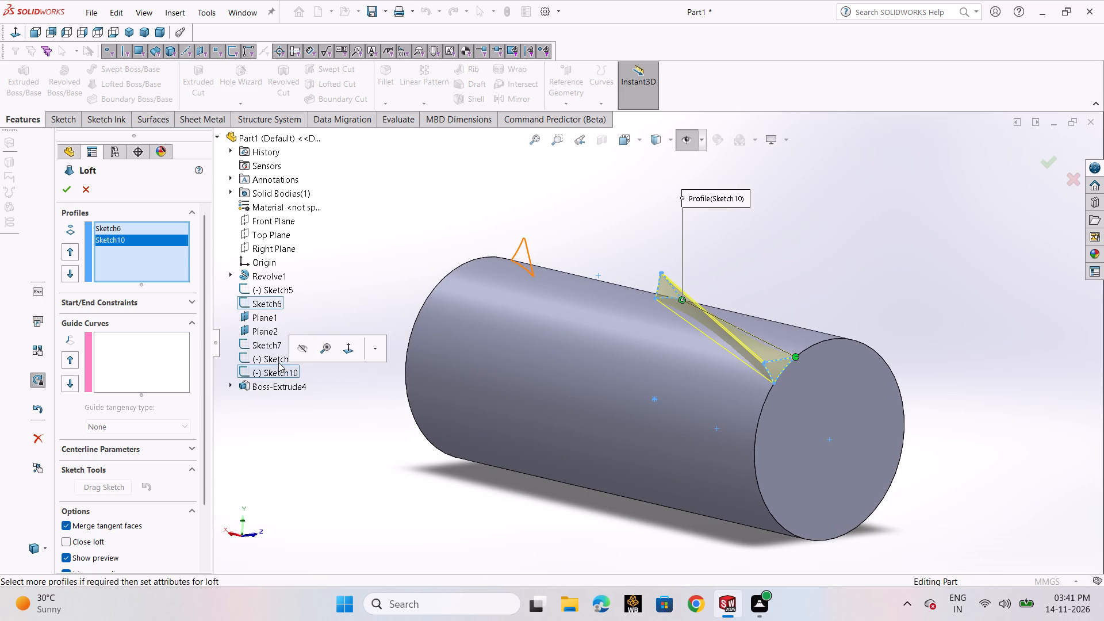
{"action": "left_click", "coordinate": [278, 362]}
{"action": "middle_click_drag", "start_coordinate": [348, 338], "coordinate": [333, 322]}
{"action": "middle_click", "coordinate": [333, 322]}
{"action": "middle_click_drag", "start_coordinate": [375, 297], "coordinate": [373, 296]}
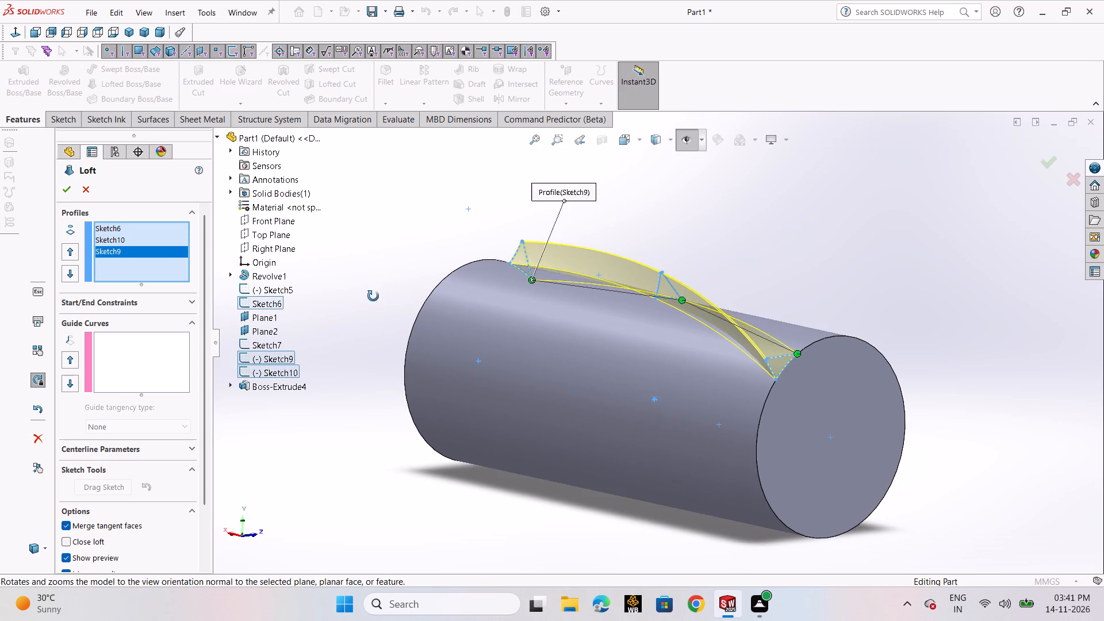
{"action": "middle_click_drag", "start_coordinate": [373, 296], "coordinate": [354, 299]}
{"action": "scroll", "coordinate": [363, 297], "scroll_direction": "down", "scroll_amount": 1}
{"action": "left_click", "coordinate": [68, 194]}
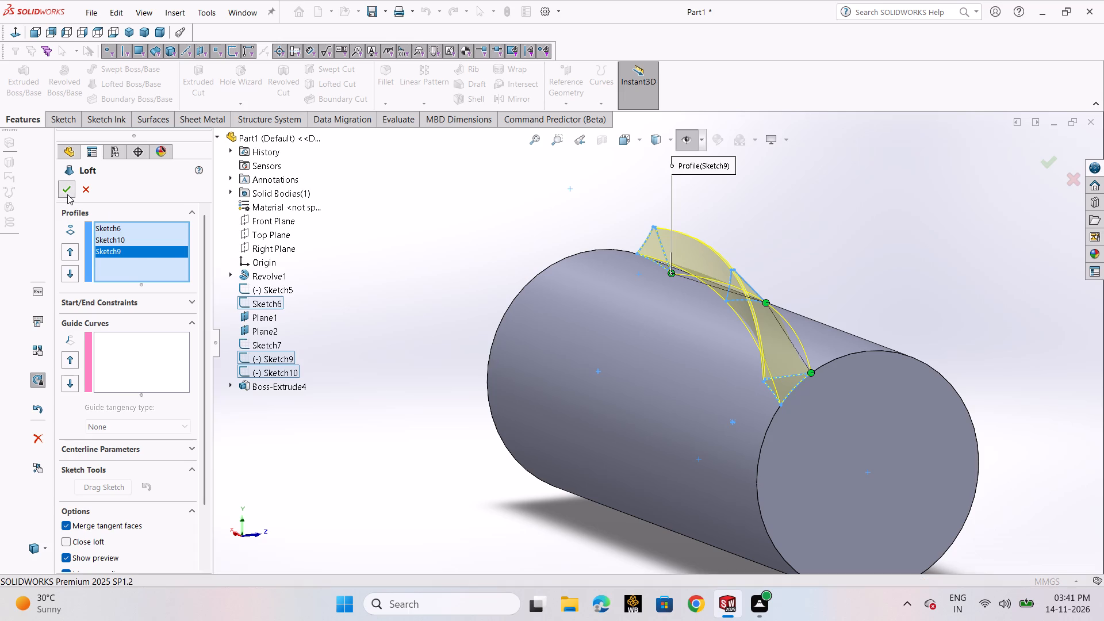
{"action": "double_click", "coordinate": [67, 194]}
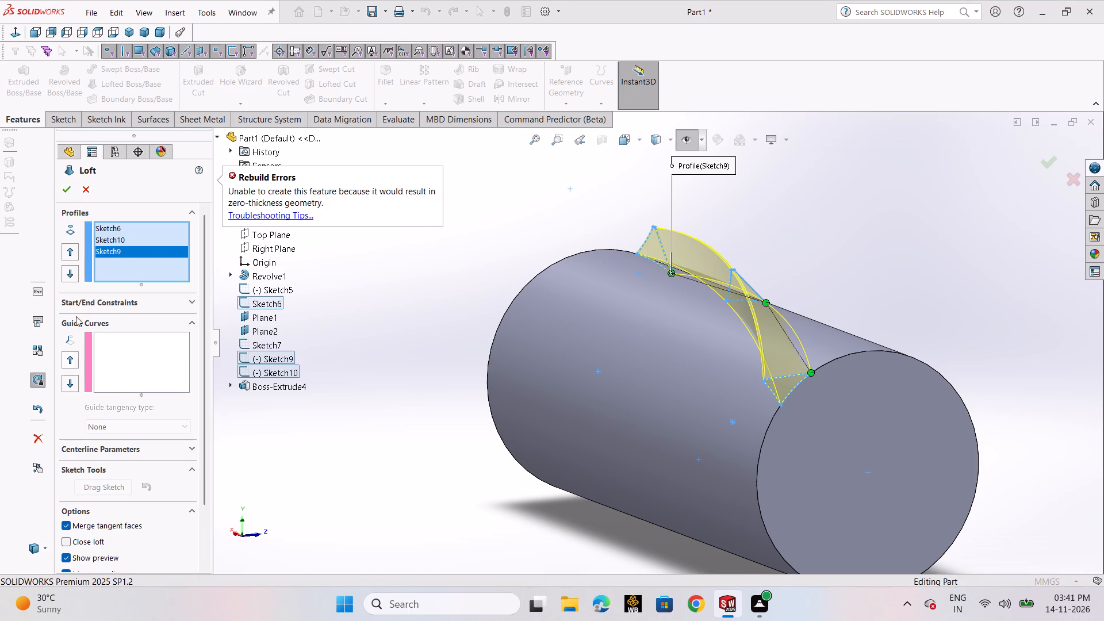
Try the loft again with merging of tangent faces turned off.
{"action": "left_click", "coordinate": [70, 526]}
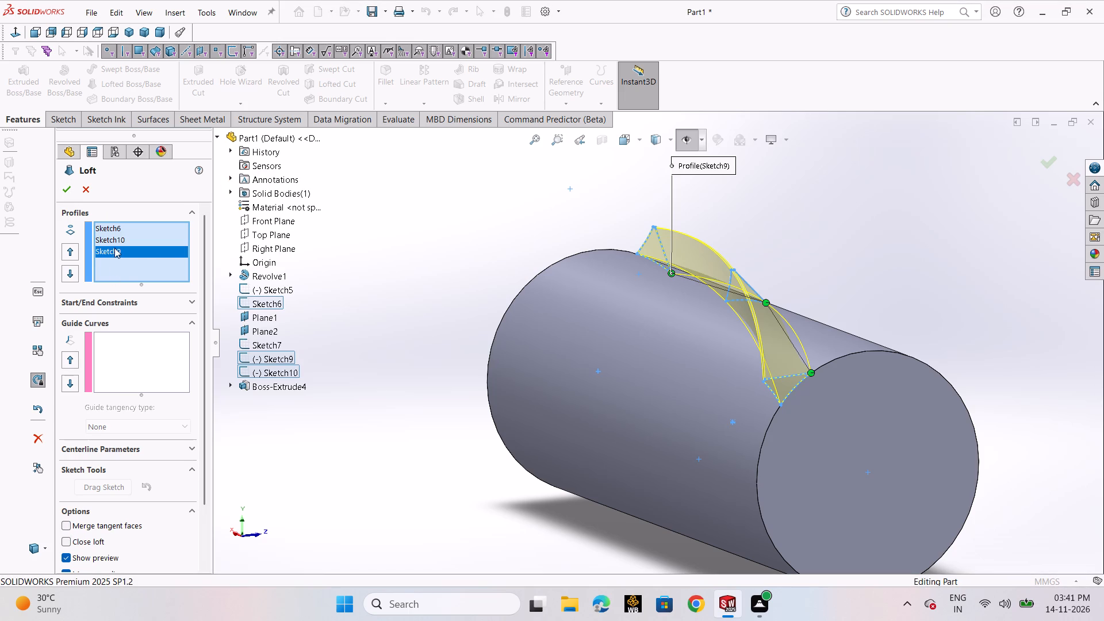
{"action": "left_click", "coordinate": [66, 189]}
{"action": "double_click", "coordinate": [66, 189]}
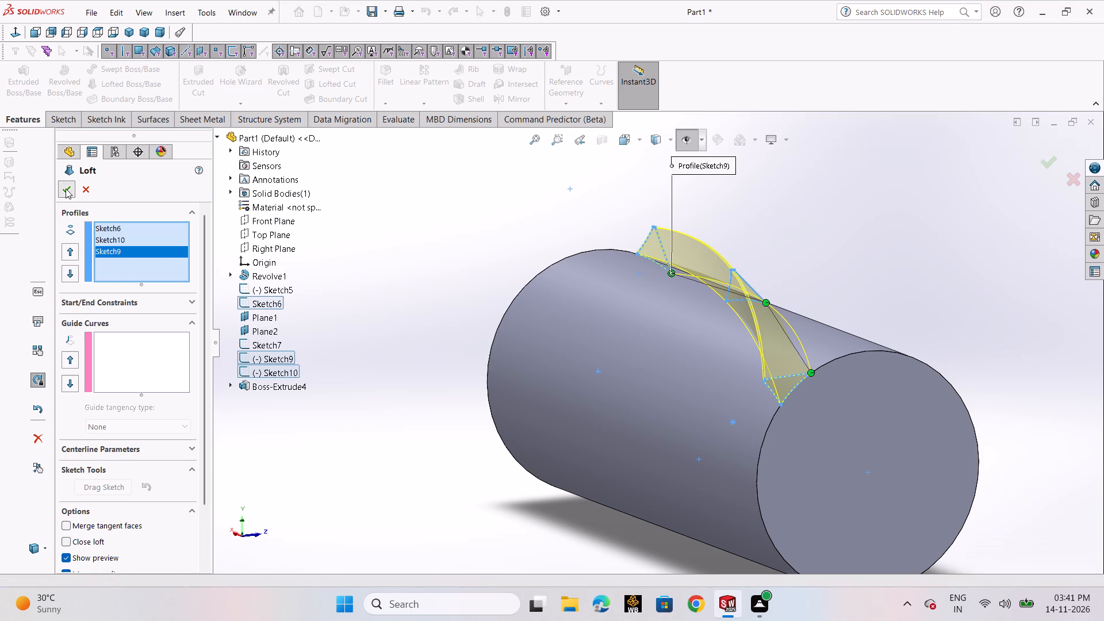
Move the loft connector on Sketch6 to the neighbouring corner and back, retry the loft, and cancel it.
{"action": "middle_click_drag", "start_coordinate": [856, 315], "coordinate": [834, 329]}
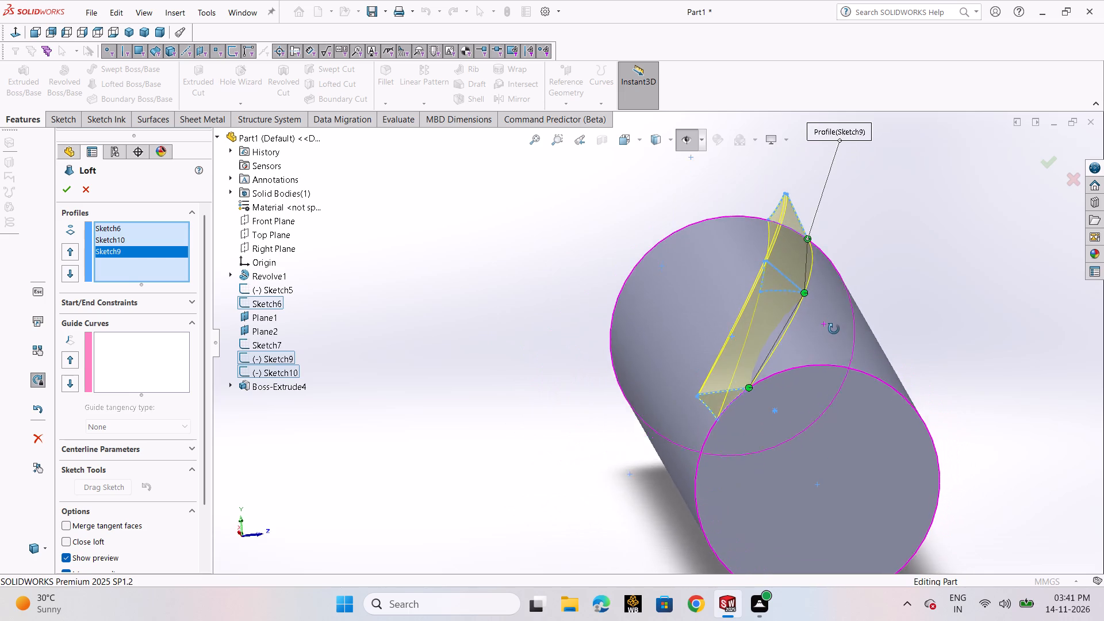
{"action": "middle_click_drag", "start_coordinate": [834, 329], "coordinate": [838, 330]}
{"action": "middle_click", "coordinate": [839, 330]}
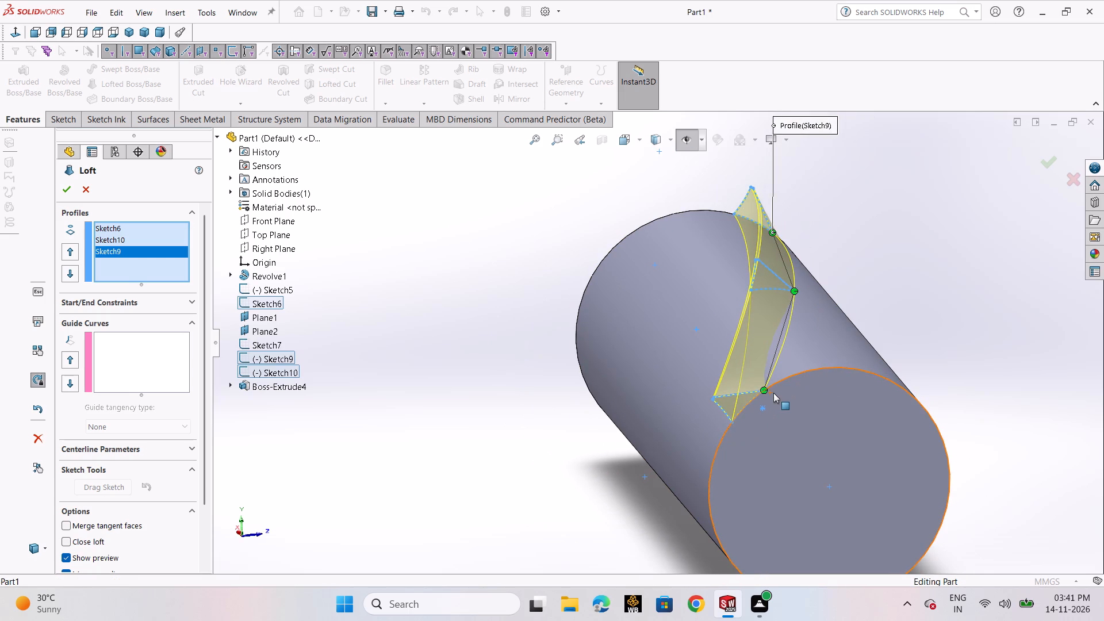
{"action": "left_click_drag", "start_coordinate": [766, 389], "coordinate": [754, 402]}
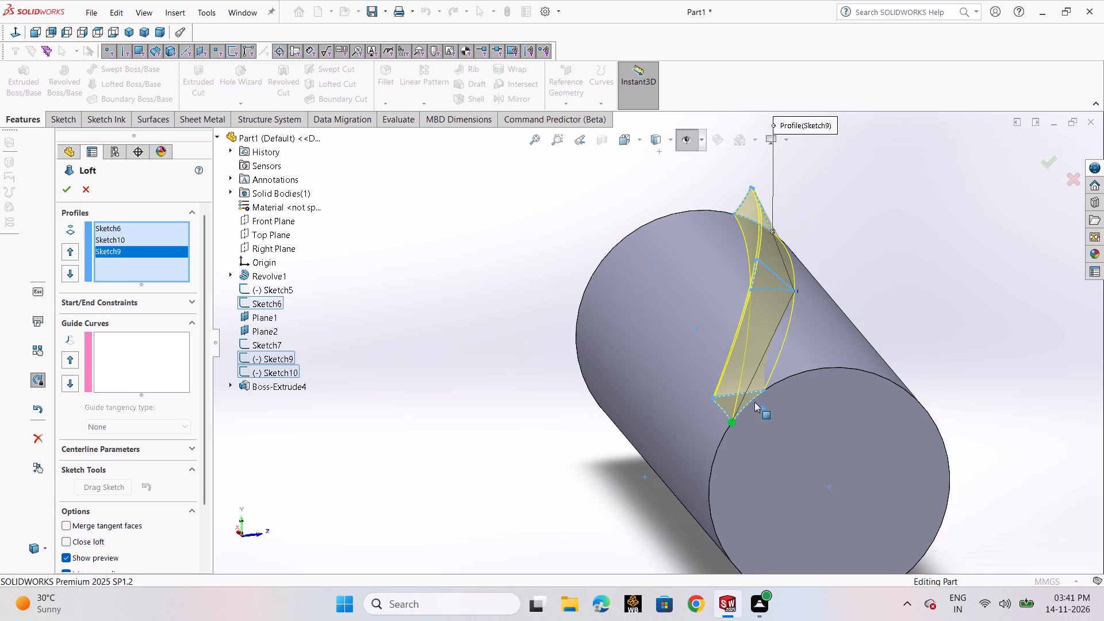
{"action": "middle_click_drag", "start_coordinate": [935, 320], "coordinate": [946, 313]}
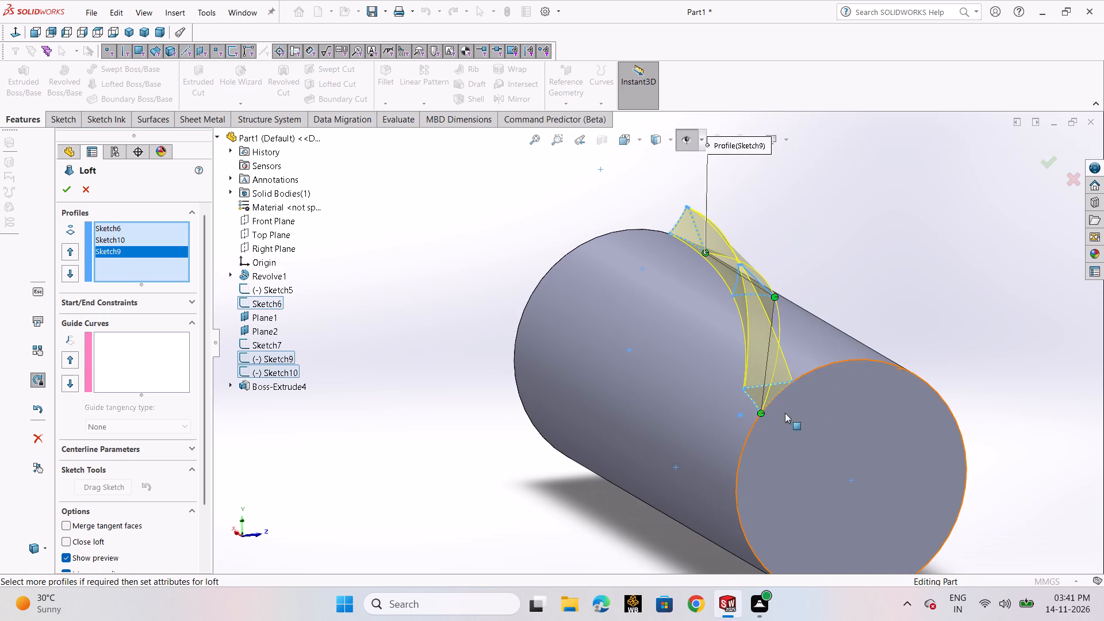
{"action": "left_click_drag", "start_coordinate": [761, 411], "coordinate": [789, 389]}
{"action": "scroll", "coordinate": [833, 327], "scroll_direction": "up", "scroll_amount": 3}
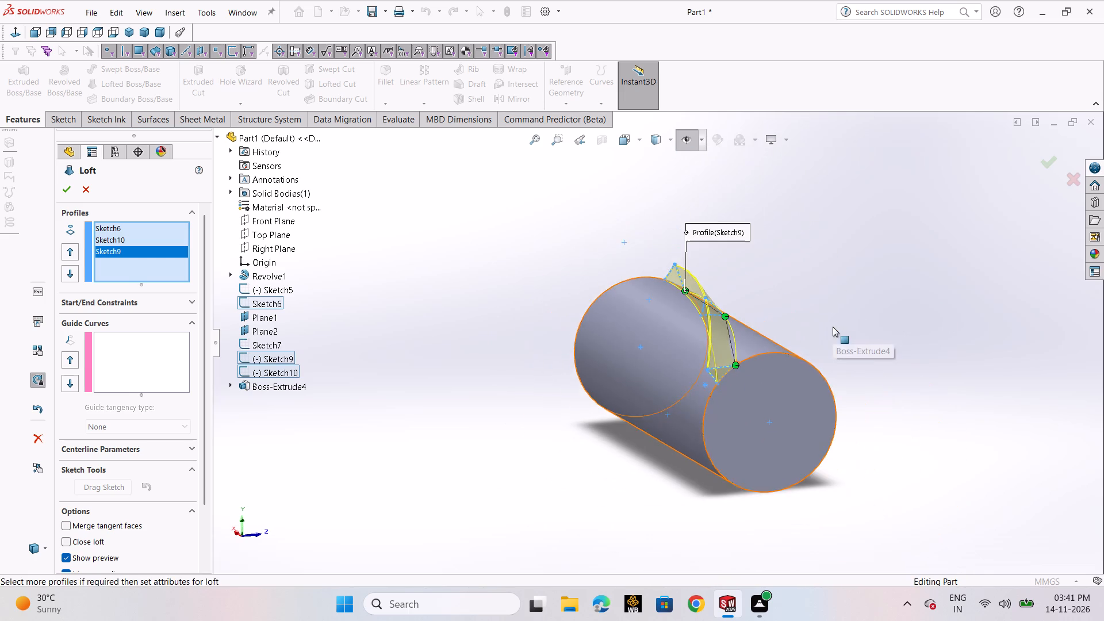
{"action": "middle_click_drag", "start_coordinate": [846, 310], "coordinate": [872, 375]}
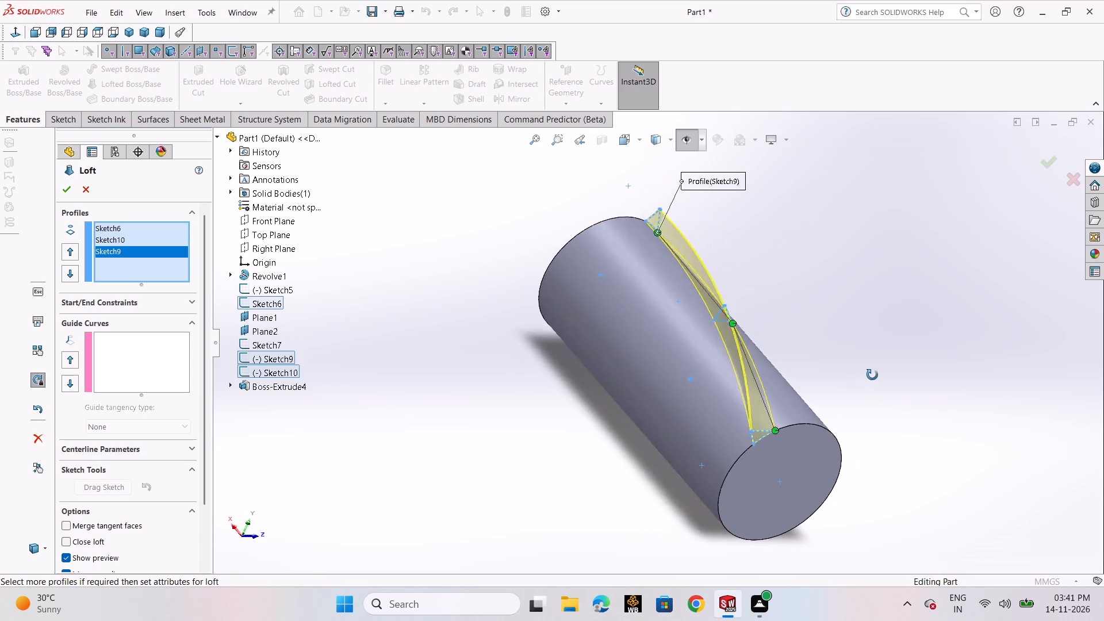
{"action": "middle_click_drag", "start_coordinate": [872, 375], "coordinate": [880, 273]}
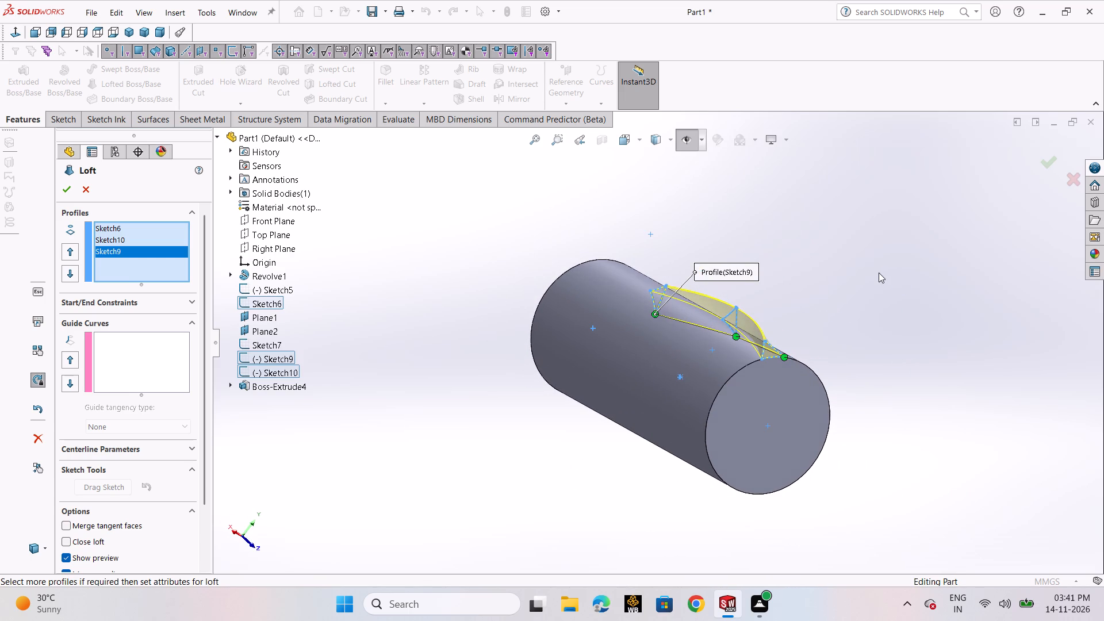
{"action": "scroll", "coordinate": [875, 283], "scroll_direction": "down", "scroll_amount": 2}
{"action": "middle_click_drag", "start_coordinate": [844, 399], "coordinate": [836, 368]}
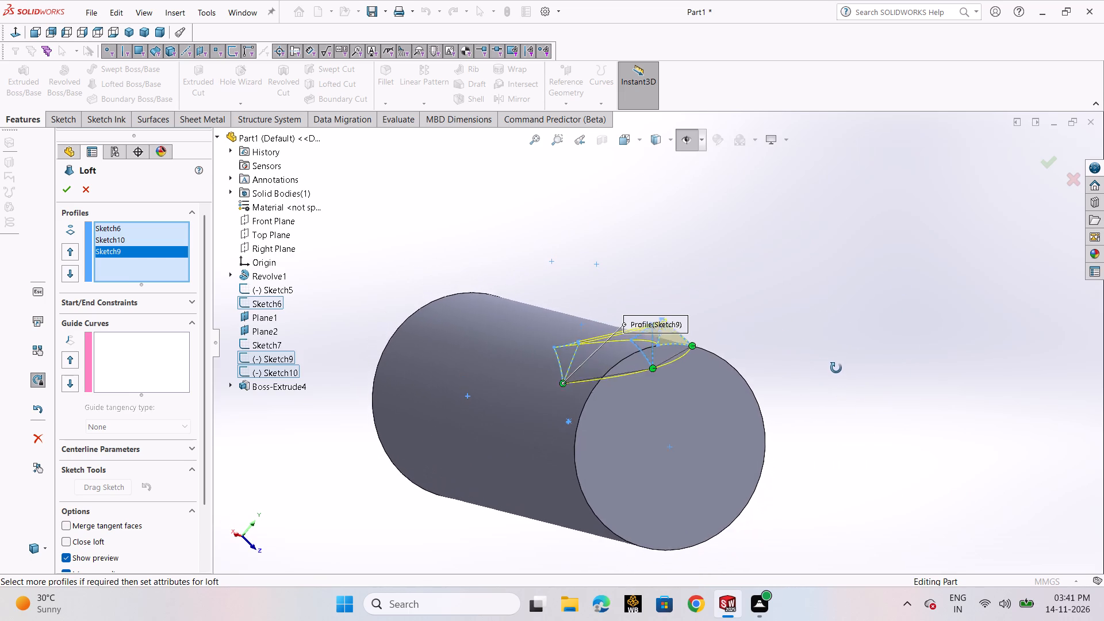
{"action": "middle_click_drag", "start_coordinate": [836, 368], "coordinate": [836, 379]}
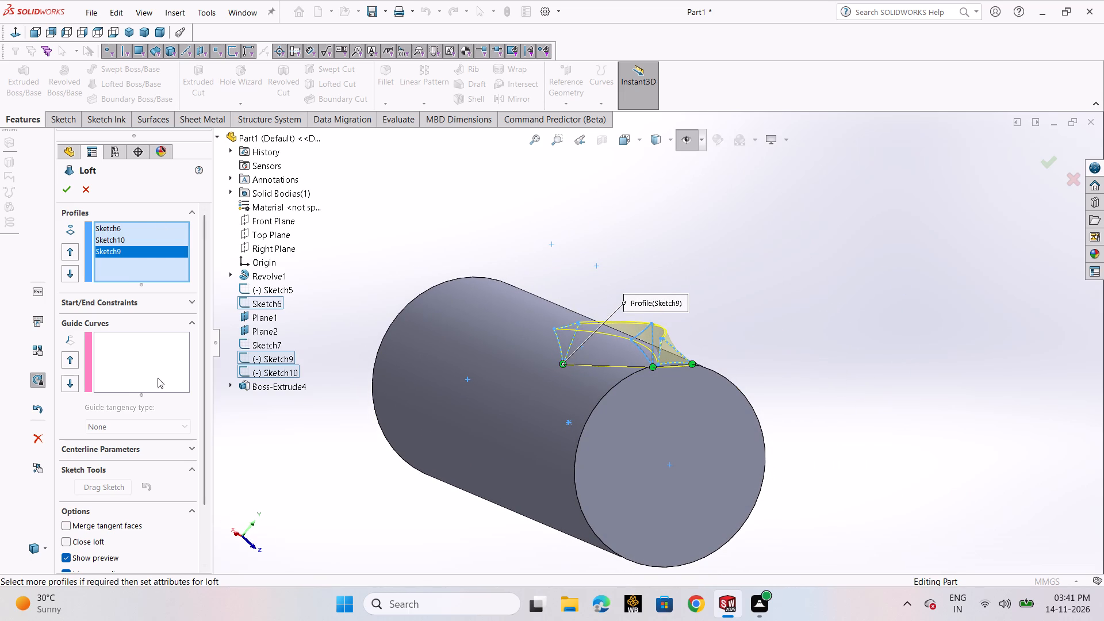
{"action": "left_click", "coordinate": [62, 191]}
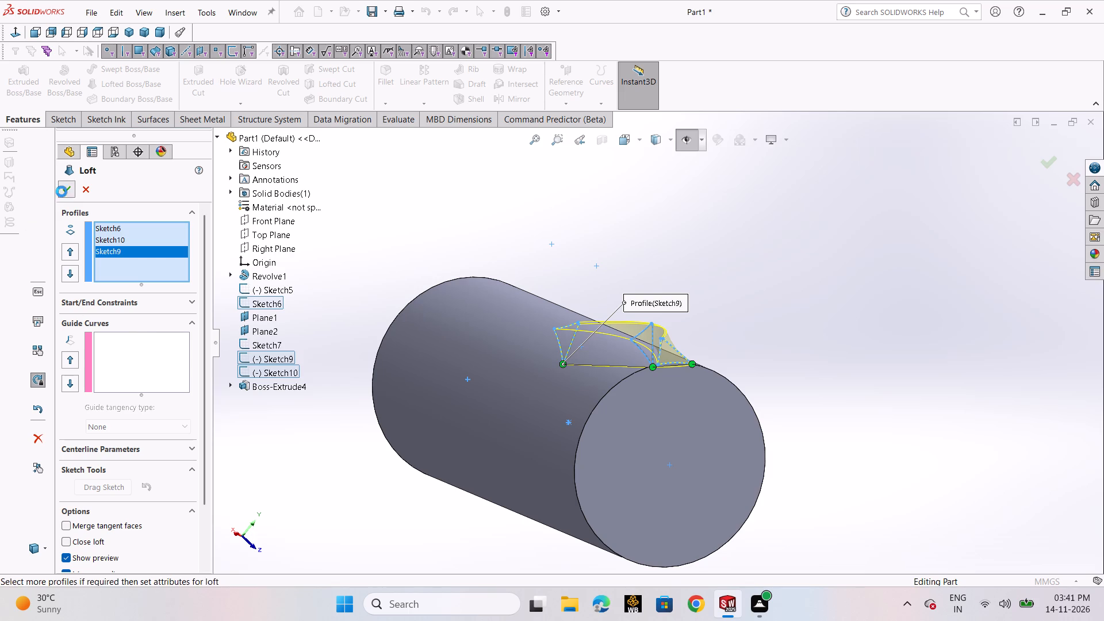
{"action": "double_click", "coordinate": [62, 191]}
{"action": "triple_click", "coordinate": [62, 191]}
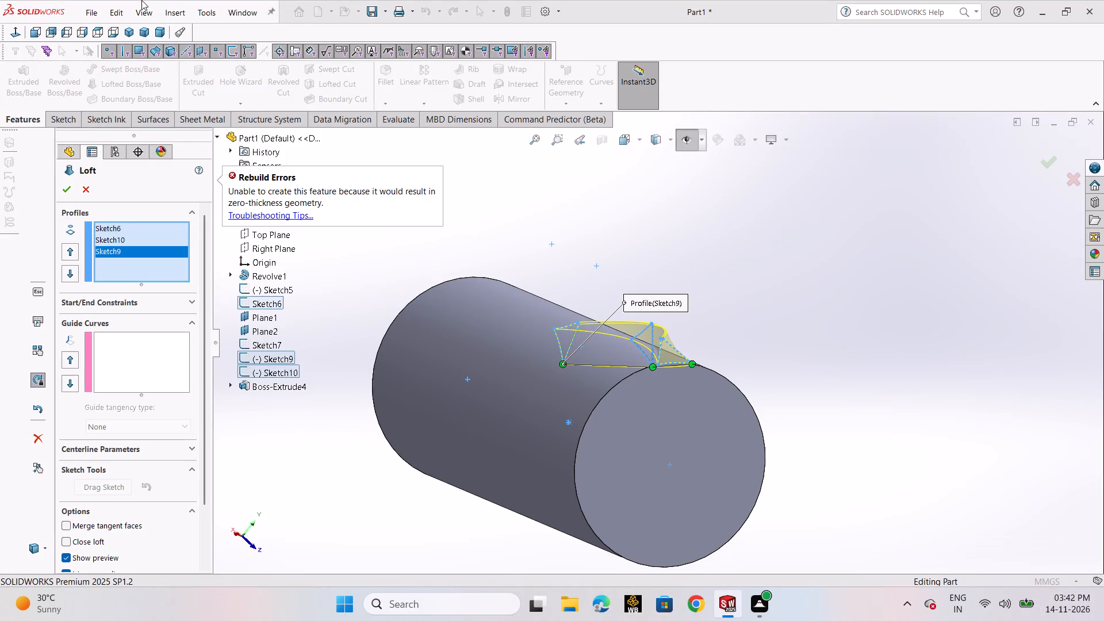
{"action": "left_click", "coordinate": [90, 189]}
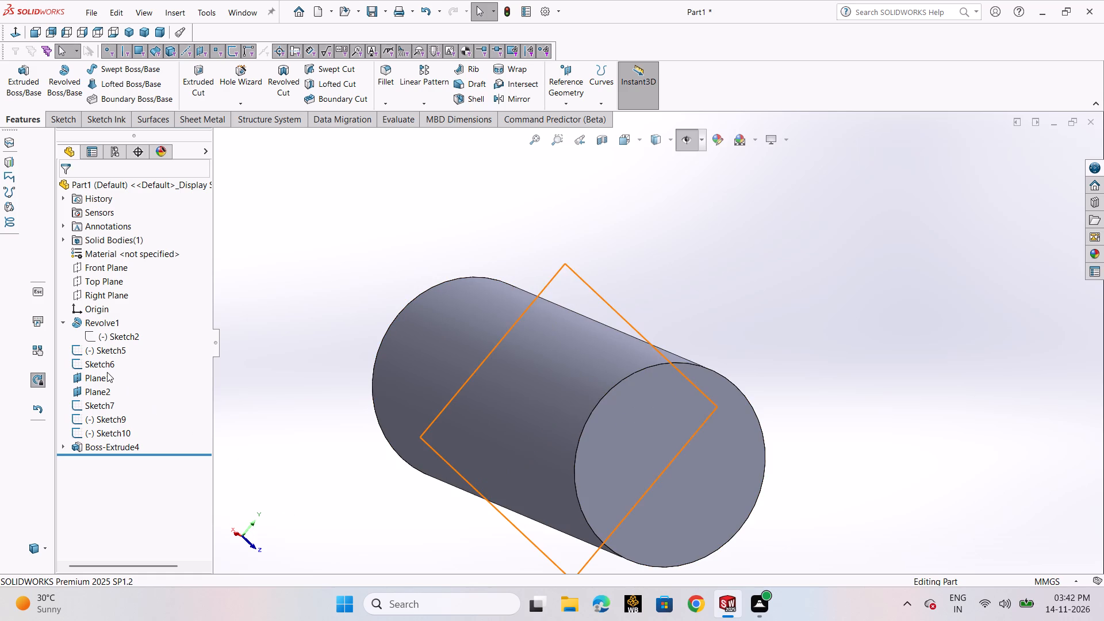
Start a new sketch on the Top Plane.
{"action": "left_click", "coordinate": [98, 277]}
{"action": "left_click", "coordinate": [110, 262]}
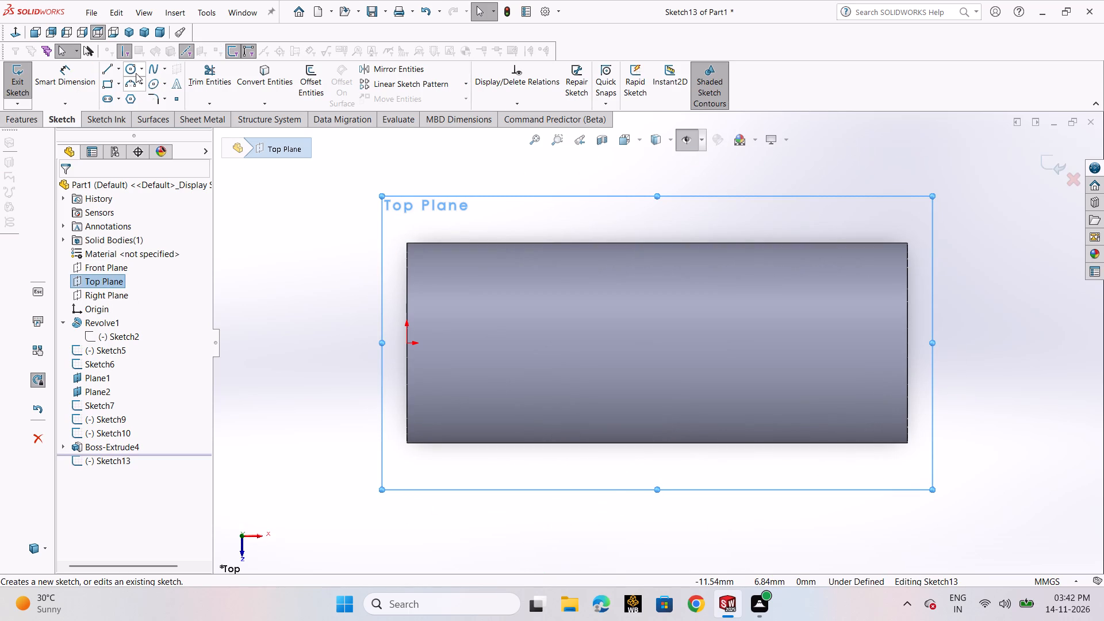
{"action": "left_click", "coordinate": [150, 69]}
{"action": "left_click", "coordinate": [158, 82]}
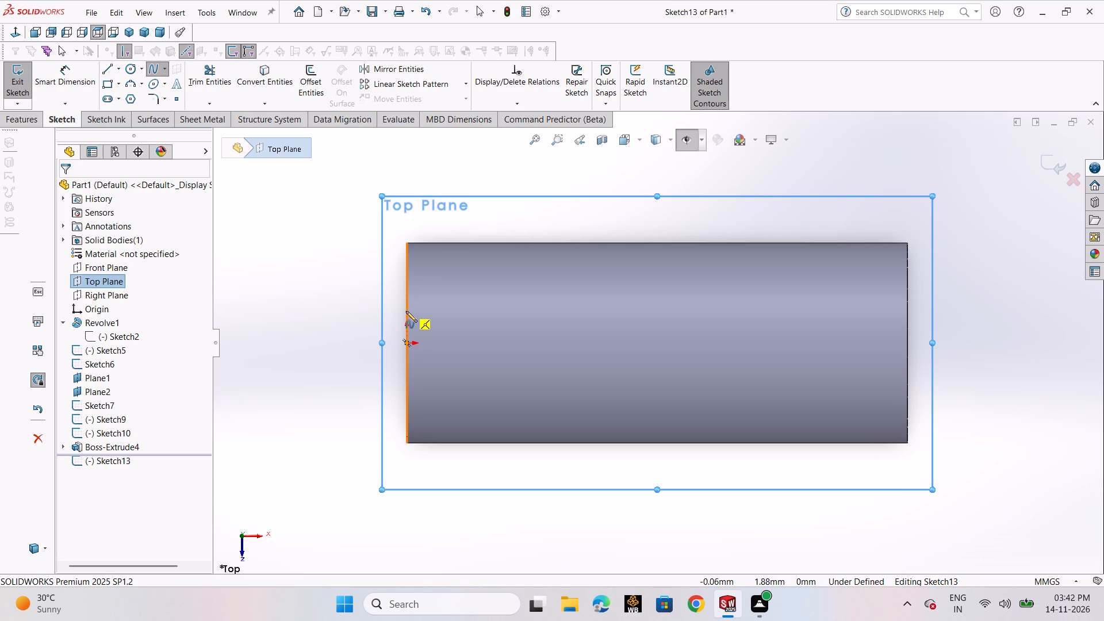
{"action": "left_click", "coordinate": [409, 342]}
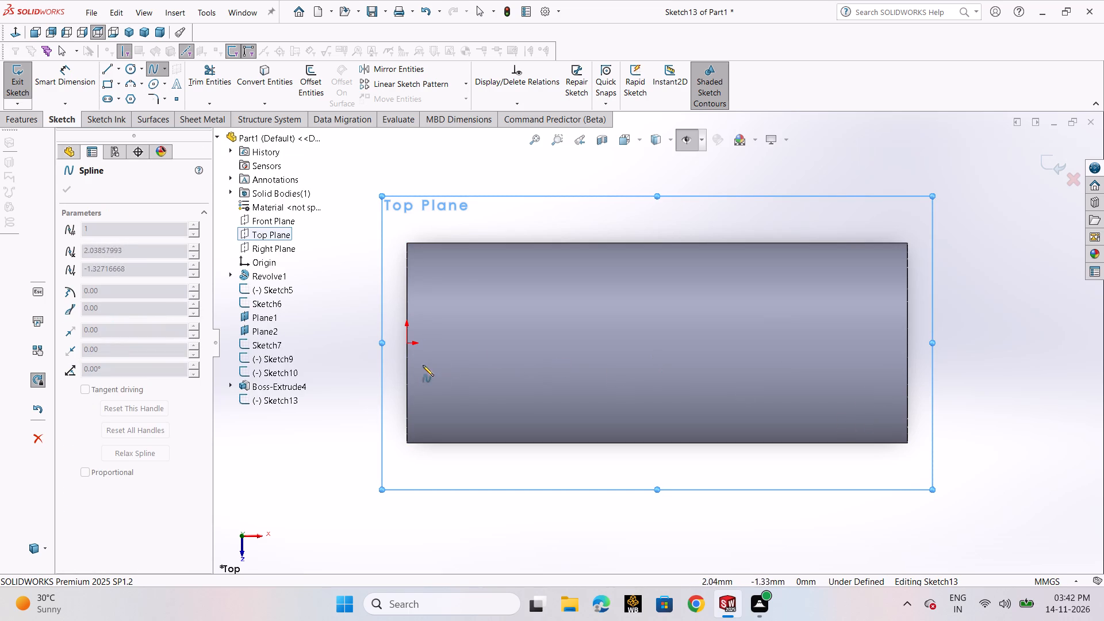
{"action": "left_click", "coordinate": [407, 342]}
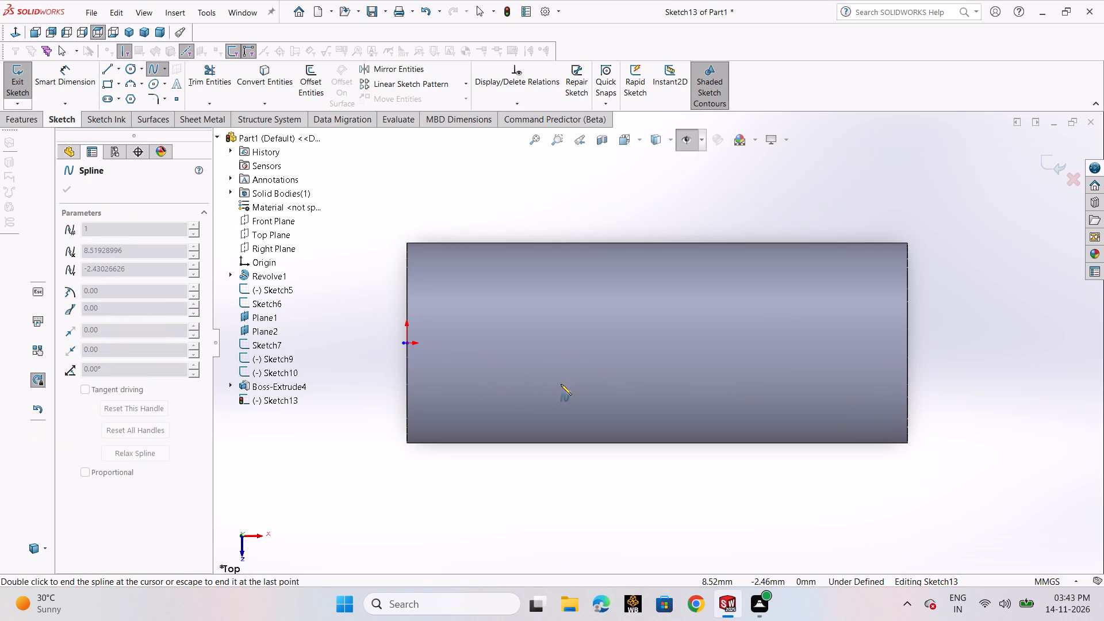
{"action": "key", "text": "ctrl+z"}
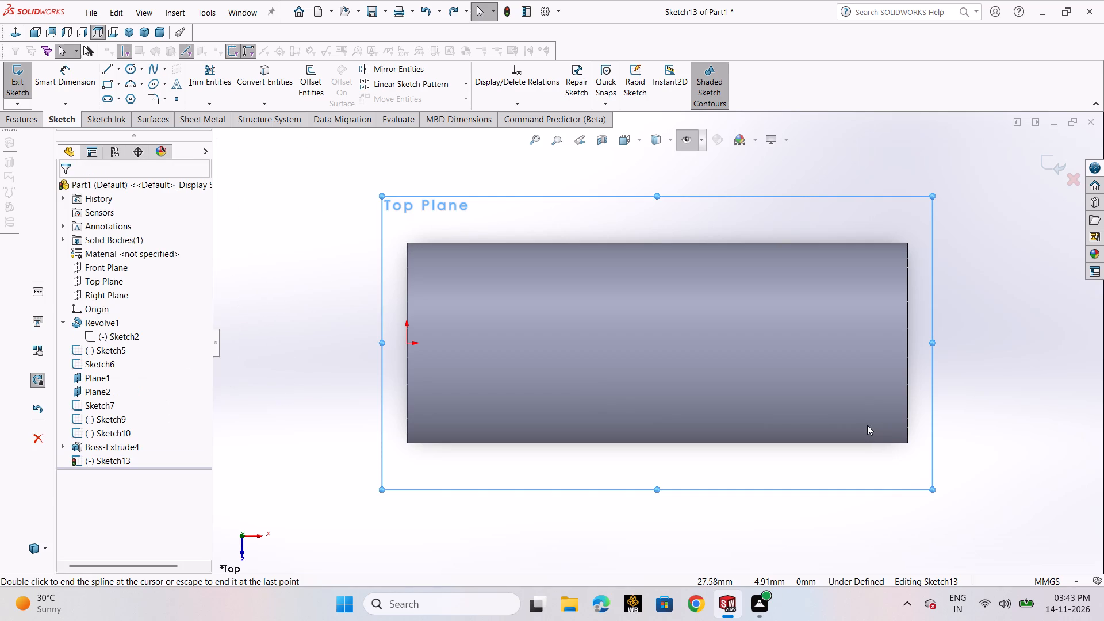
Place a three-point spline in the open space beyond the cylinder's origin end and end the command.
{"action": "left_click_drag", "start_coordinate": [862, 425], "coordinate": [683, 417], "text": "ctrl"}
{"action": "left_click", "coordinate": [151, 72]}
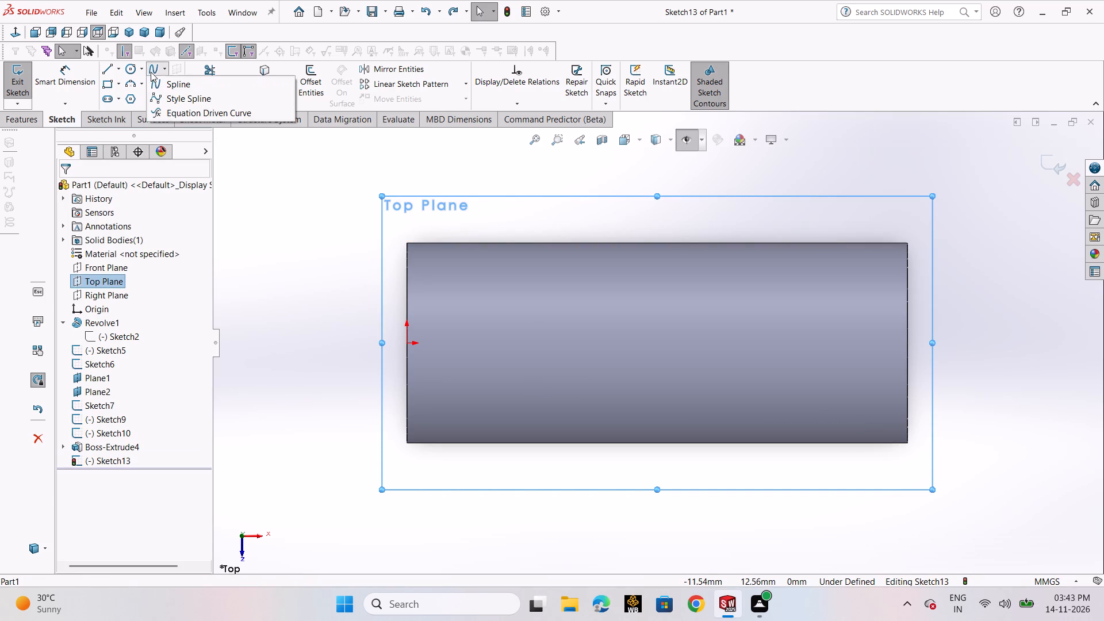
{"action": "left_click", "coordinate": [160, 81]}
{"action": "left_click", "coordinate": [291, 298]}
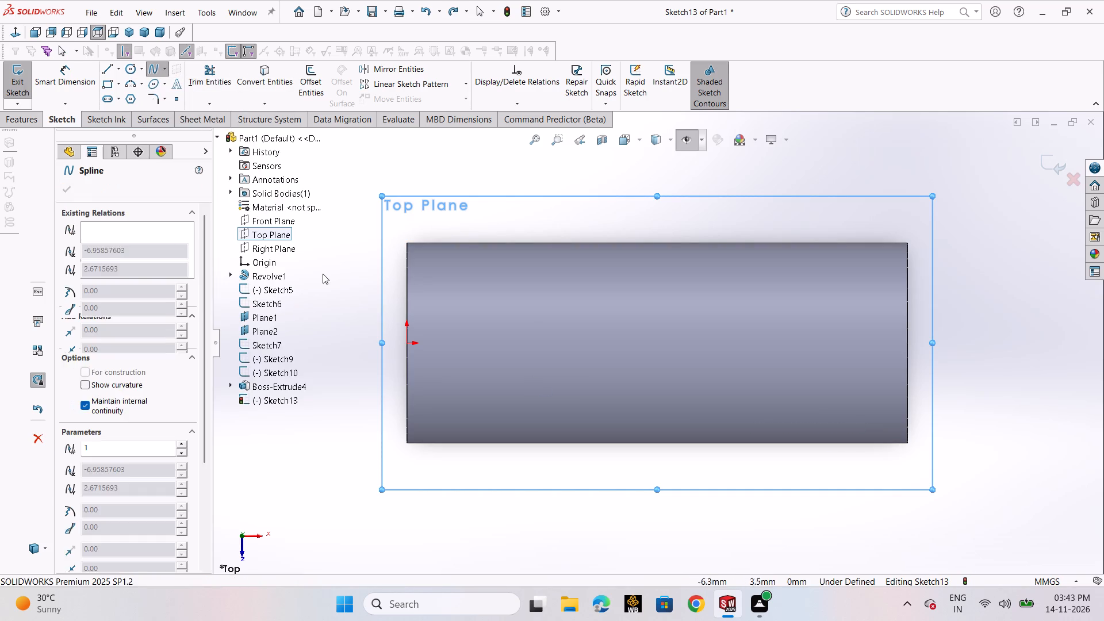
{"action": "left_click", "coordinate": [351, 339]}
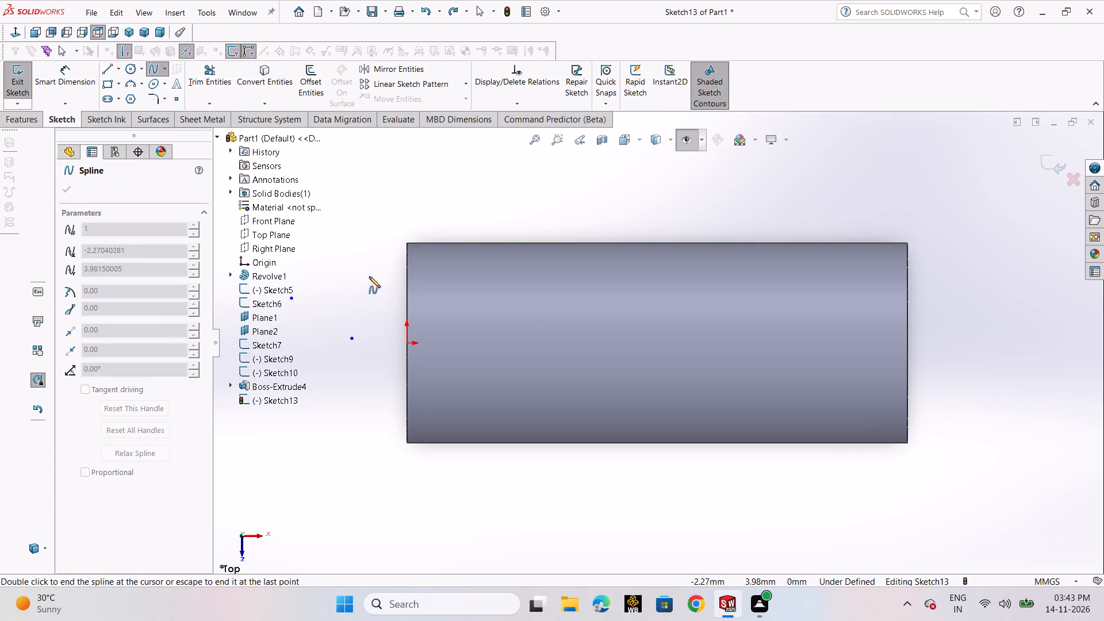
{"action": "left_click", "coordinate": [370, 277]}
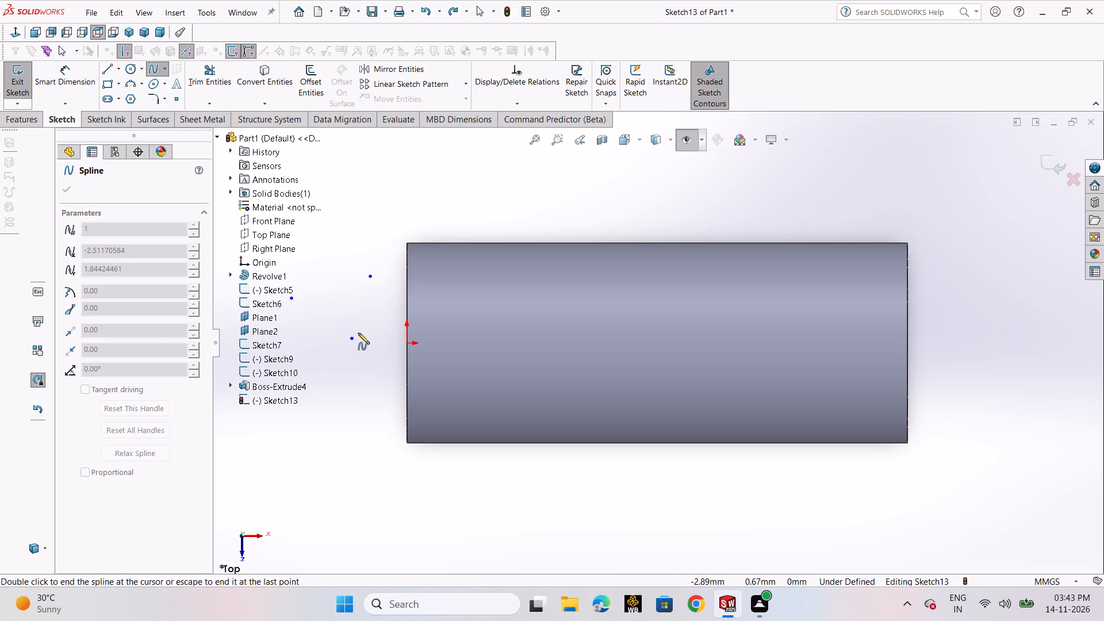
{"action": "key", "text": "Escape"}
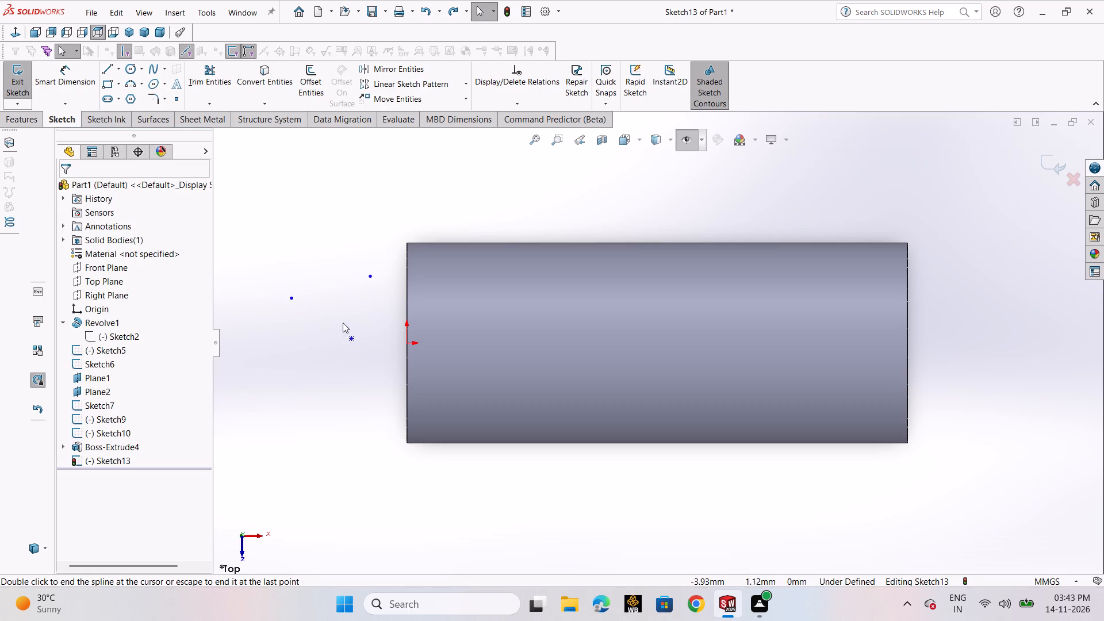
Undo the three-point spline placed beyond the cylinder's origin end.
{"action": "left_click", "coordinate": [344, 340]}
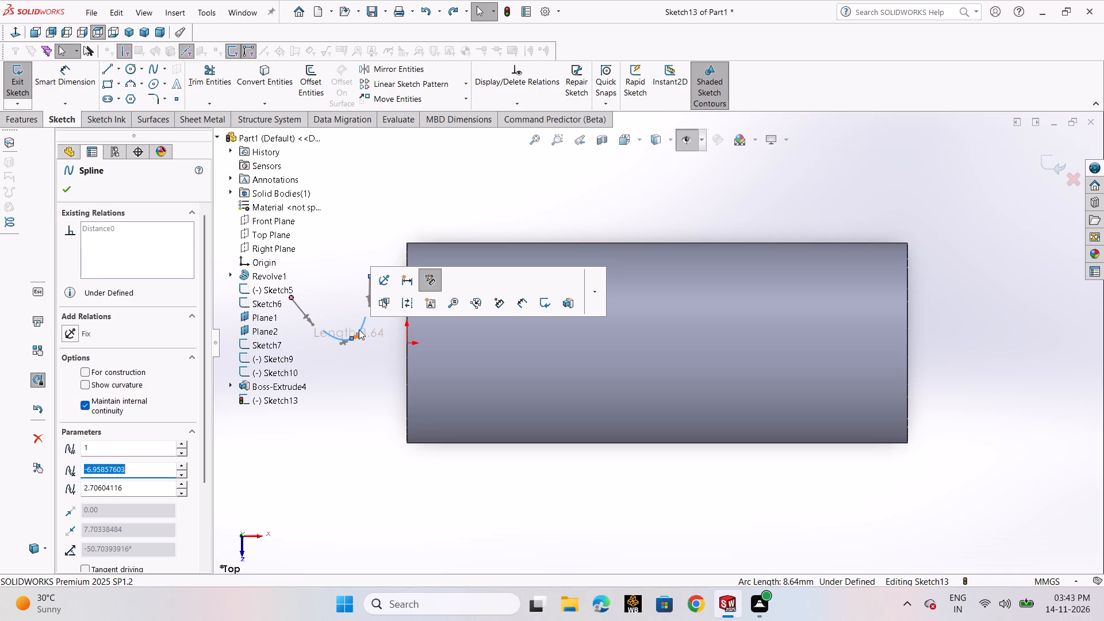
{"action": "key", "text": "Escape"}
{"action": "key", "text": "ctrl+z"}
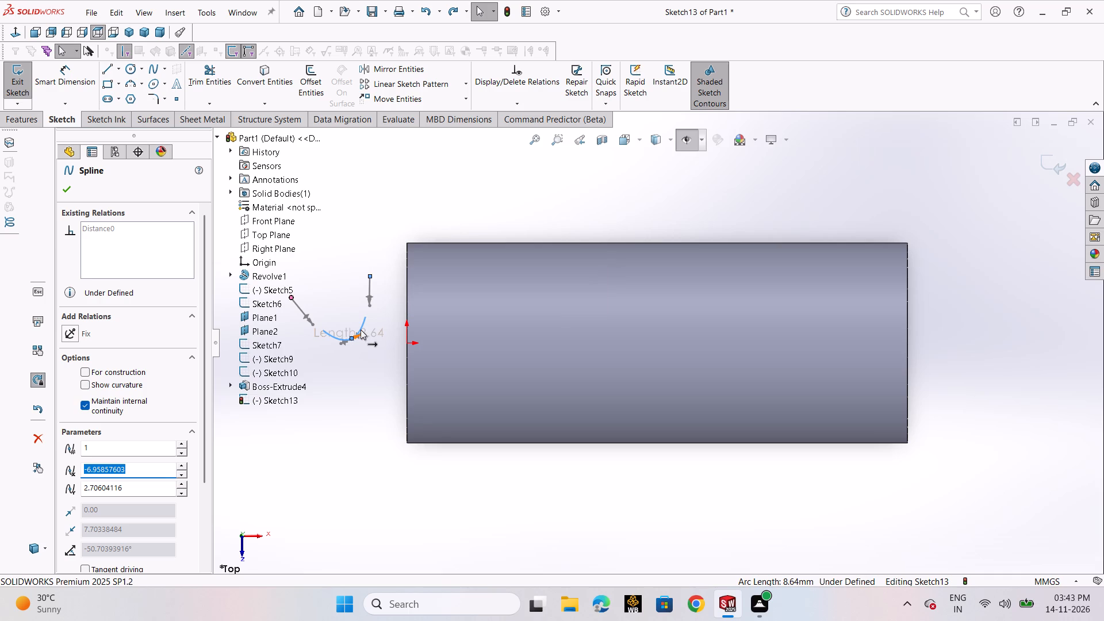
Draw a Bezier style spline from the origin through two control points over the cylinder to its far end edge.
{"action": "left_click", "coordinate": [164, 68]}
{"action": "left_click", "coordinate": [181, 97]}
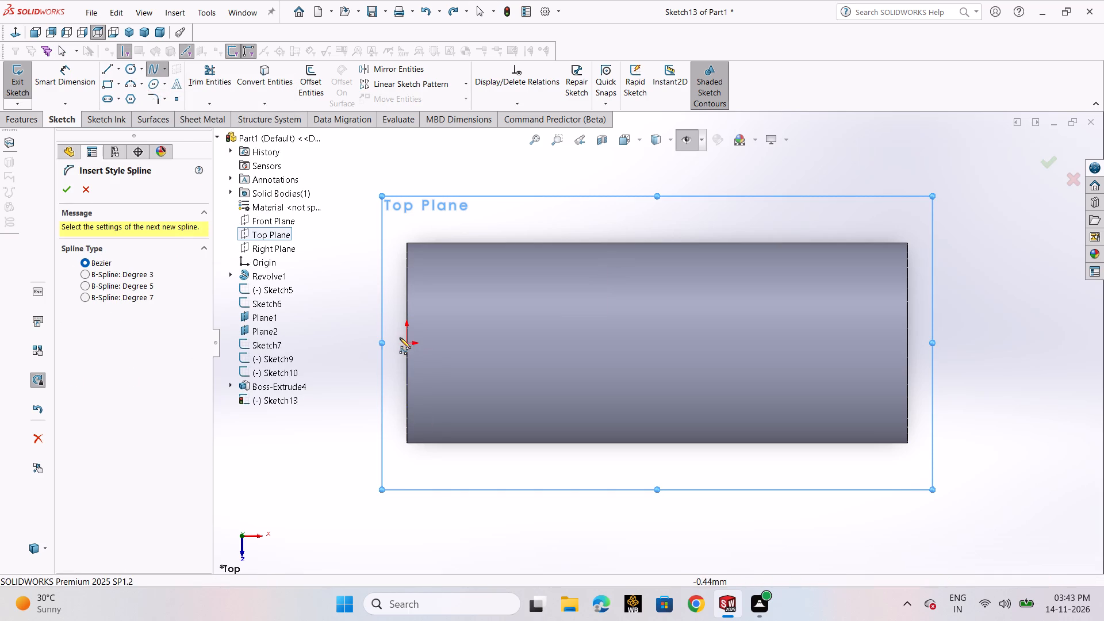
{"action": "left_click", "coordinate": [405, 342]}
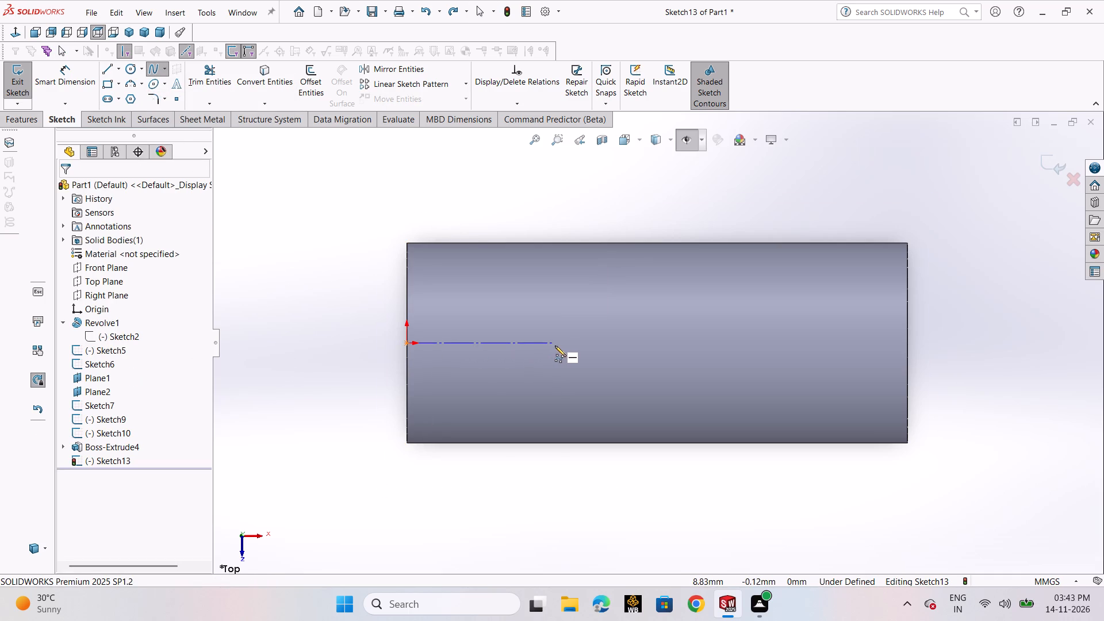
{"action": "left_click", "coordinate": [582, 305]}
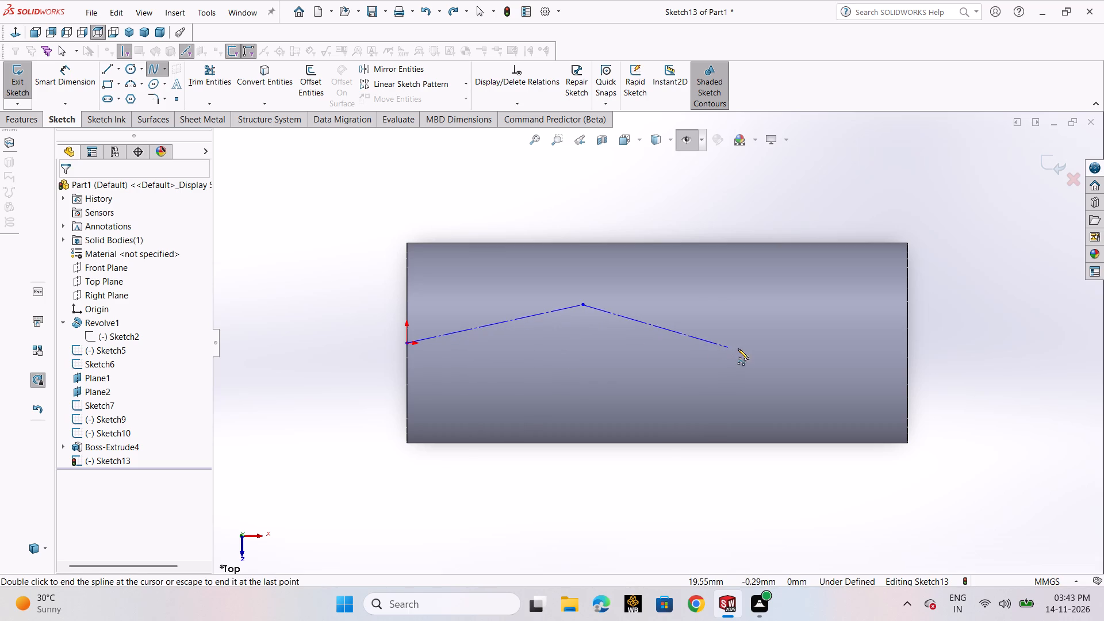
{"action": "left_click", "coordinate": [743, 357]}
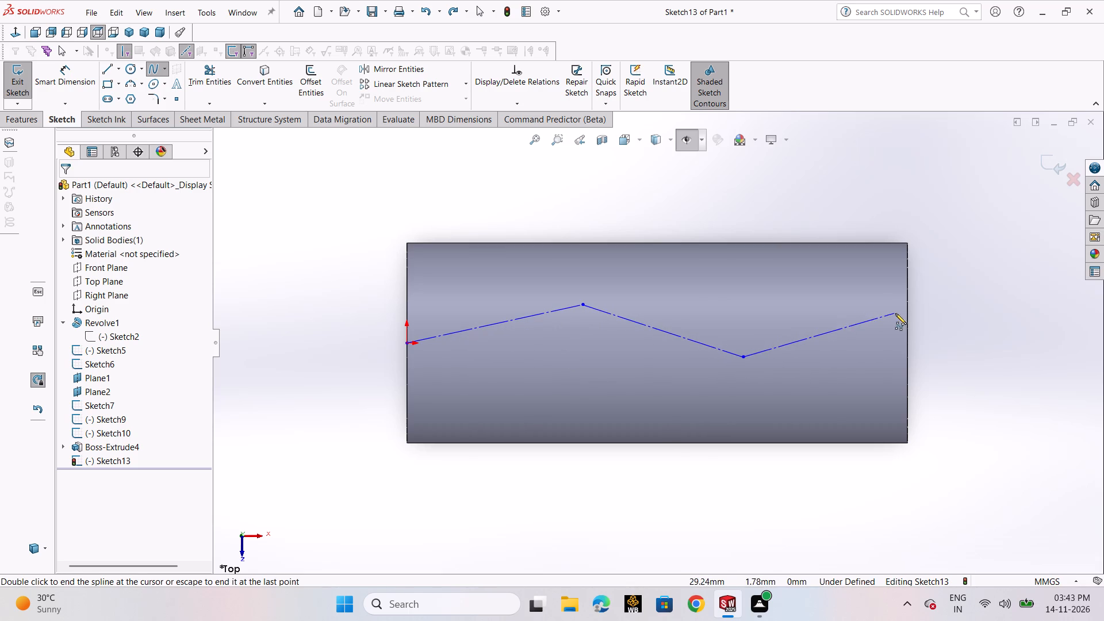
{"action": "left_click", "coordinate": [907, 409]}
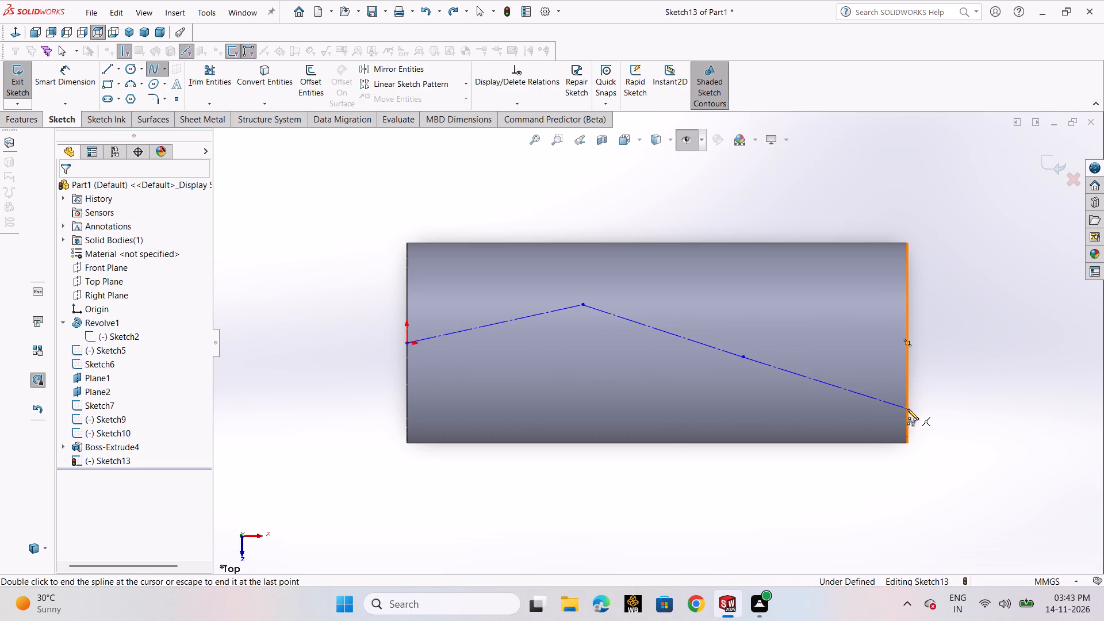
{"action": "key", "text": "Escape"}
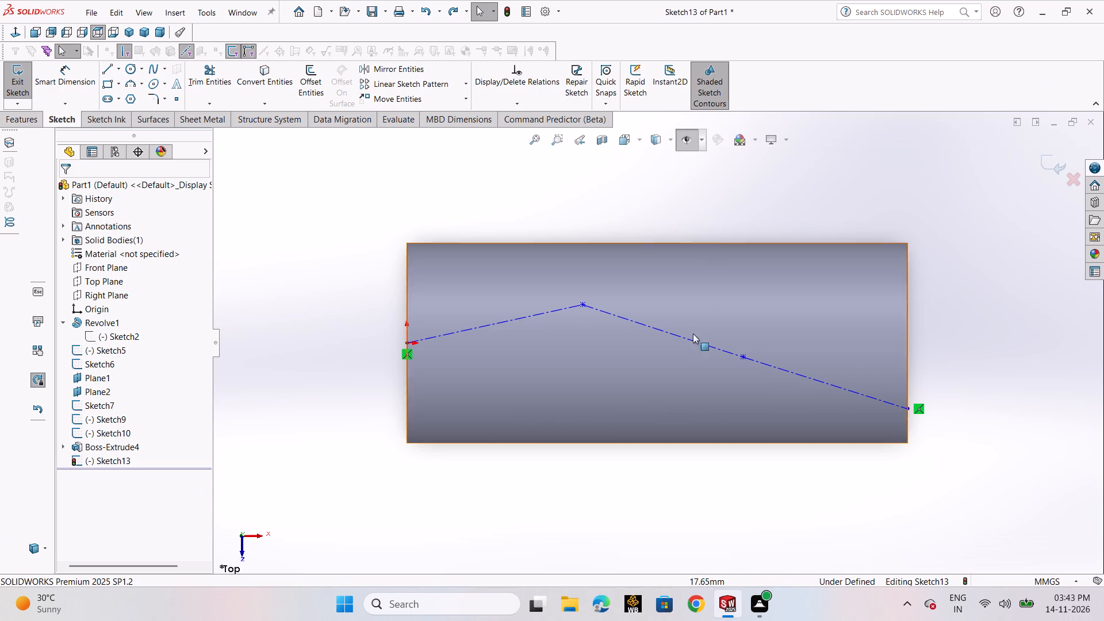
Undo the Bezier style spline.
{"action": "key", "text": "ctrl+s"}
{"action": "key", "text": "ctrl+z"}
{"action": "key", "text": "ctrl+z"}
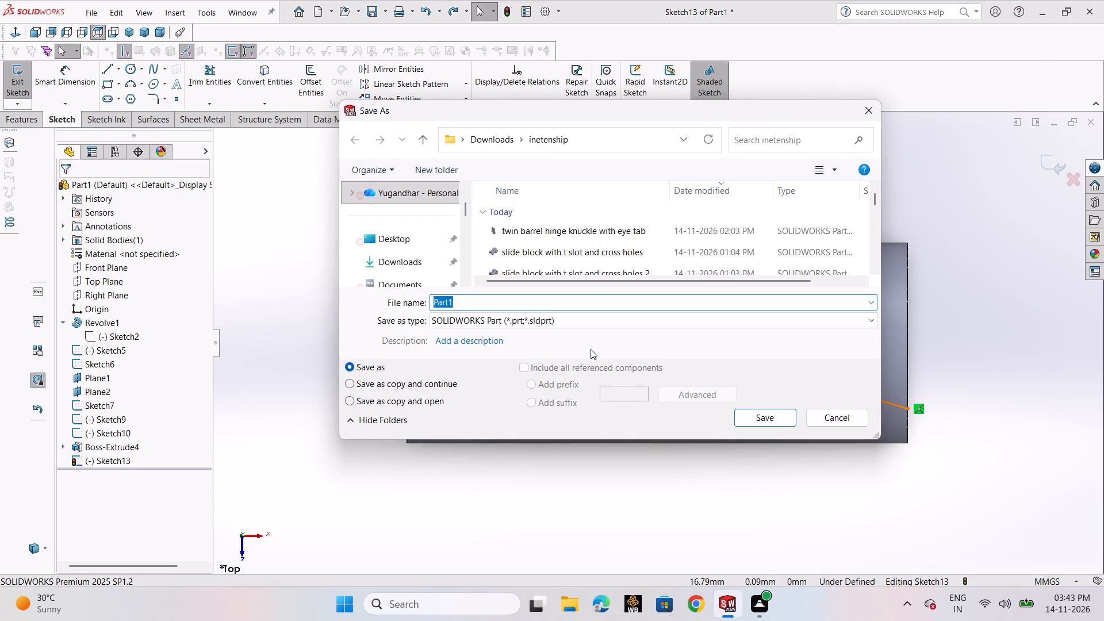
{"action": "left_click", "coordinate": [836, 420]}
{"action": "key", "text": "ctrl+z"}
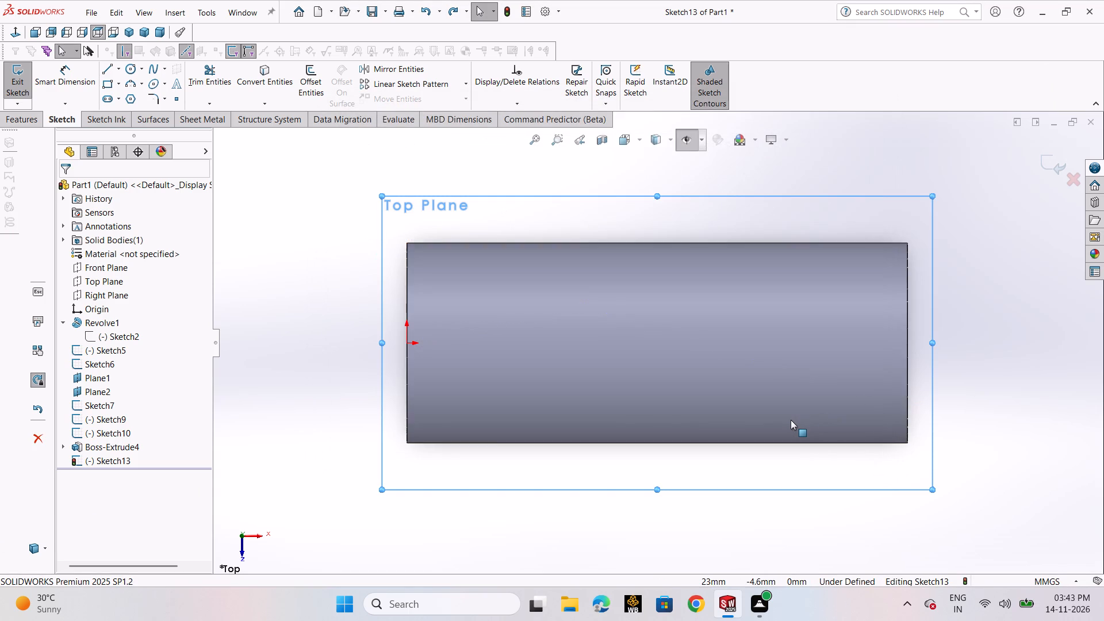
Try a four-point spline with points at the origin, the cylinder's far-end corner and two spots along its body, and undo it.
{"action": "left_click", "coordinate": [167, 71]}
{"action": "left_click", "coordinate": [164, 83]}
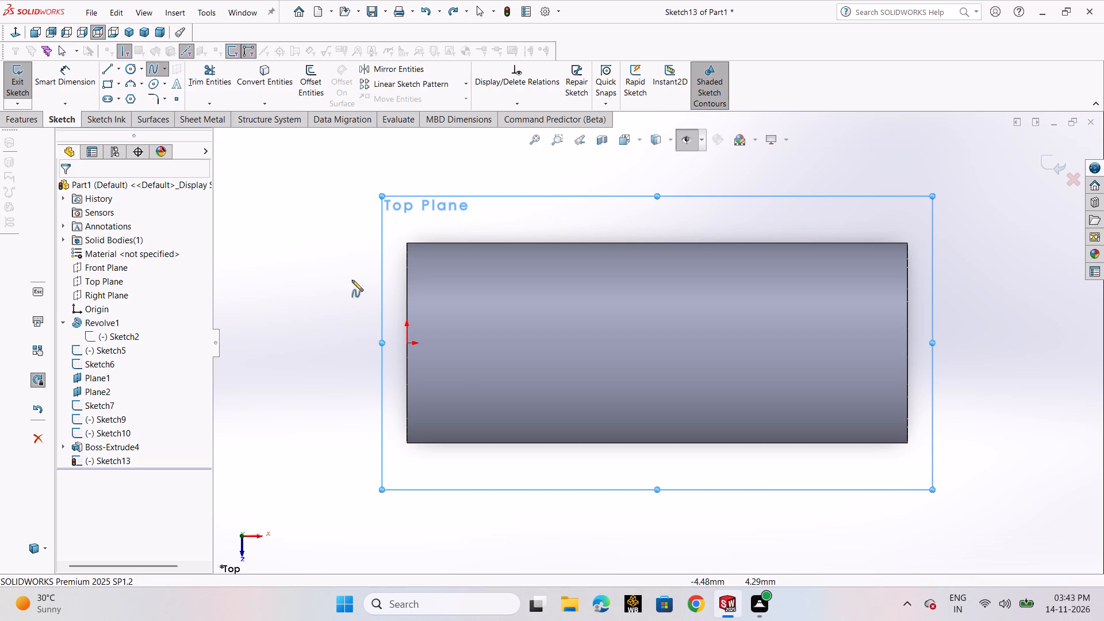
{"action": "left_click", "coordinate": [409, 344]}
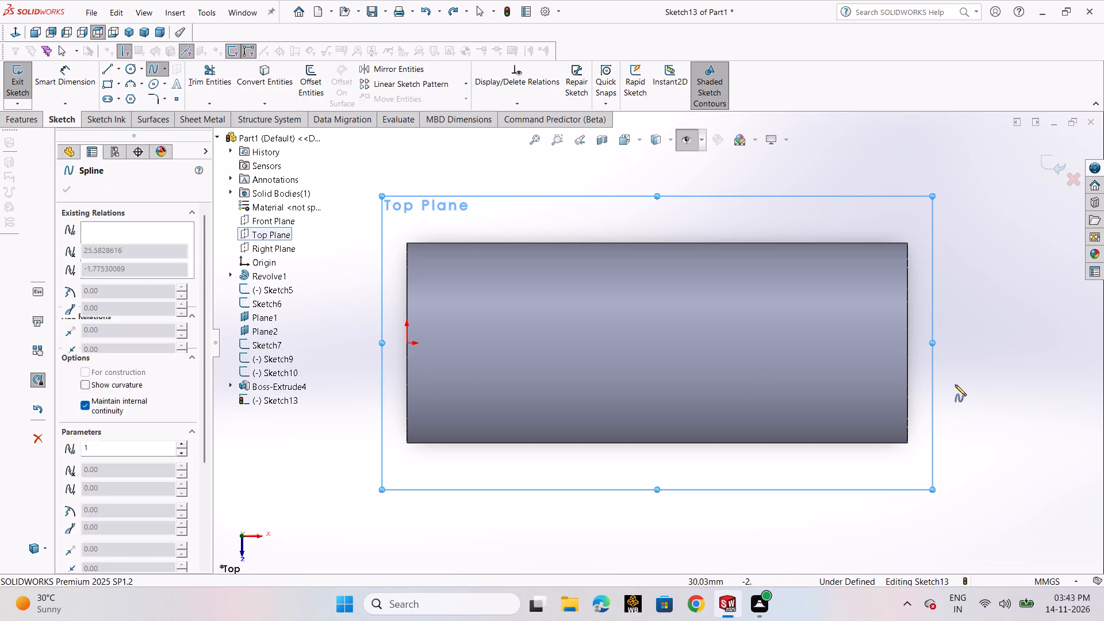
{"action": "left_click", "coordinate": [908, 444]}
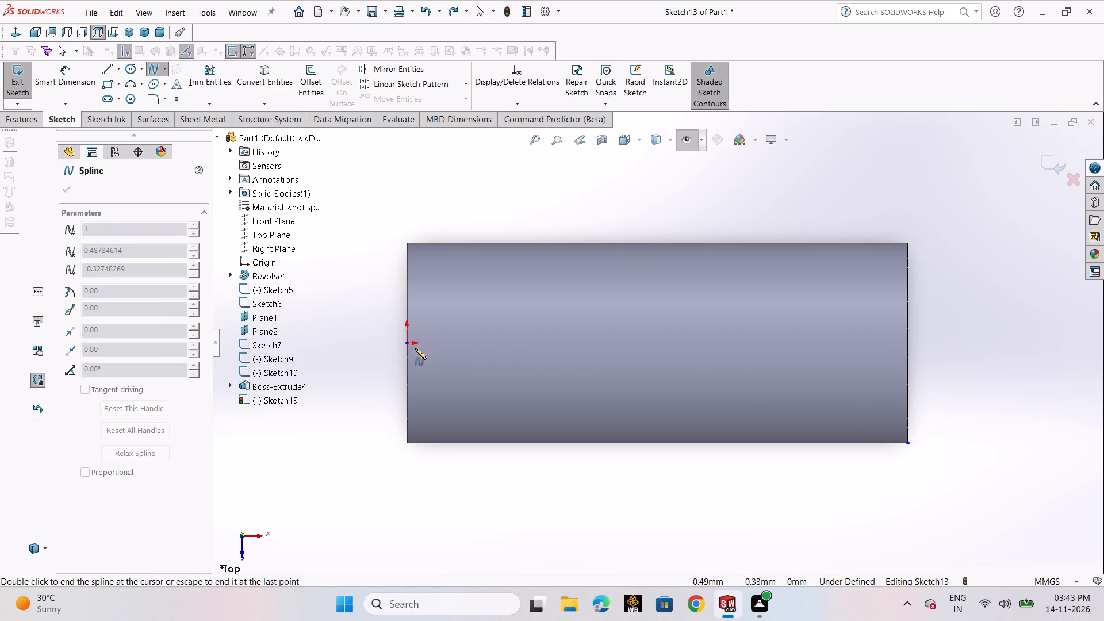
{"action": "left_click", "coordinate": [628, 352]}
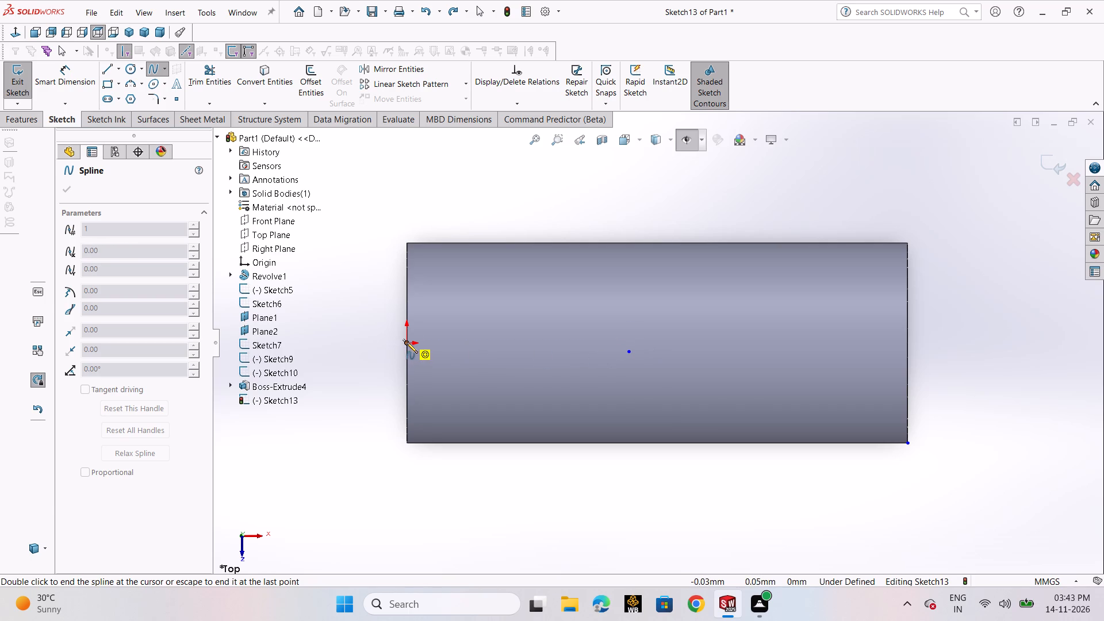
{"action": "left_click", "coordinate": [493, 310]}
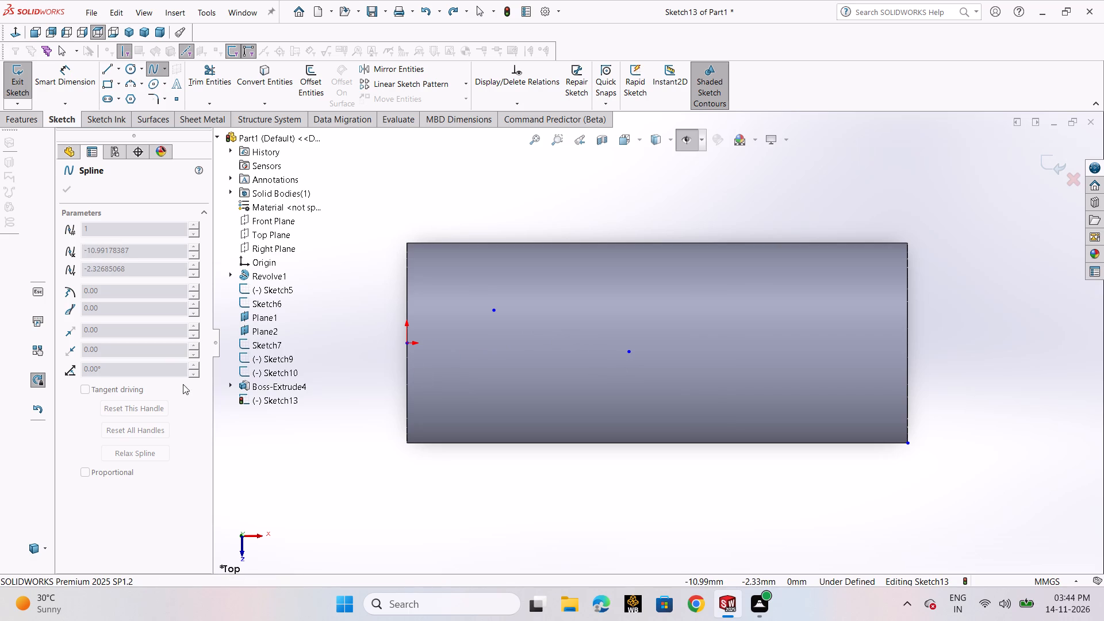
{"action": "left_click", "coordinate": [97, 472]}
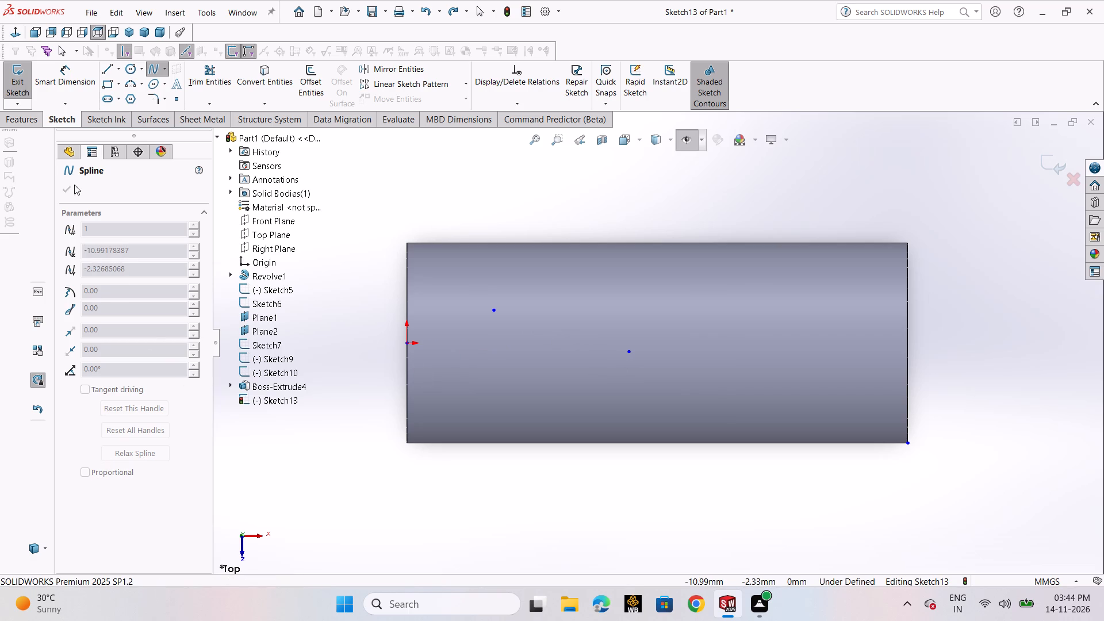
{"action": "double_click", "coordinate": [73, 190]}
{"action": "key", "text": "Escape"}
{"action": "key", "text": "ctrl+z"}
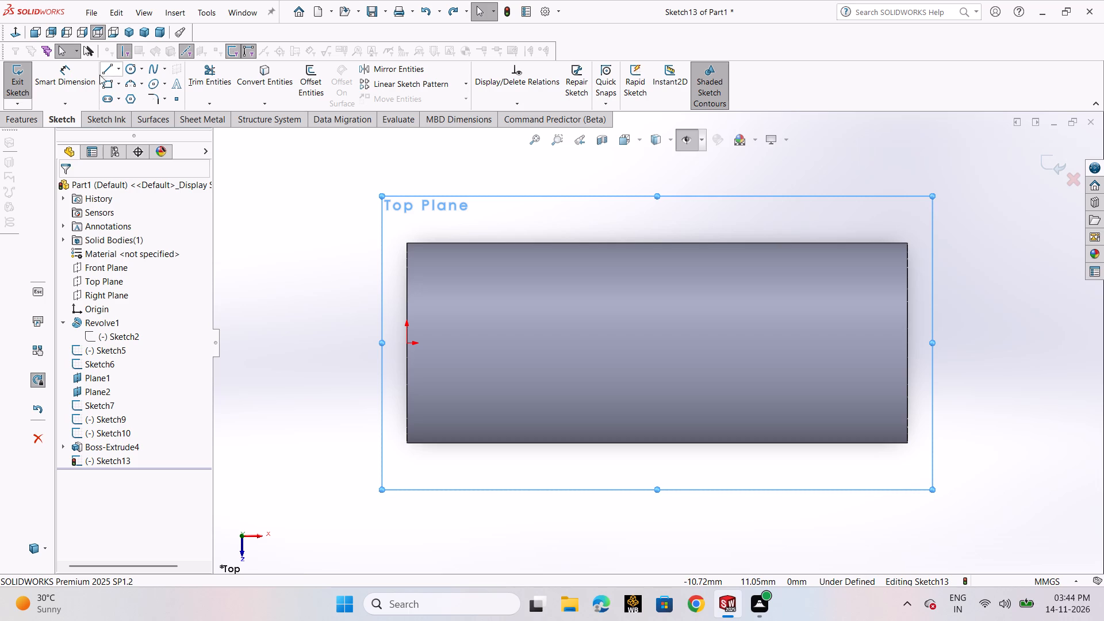
Draw a three-point arc of about 69 mm radius from the origin to the cylinder's far-end corner on the +Z side, and exit the sketch.
{"action": "left_click", "coordinate": [131, 83]}
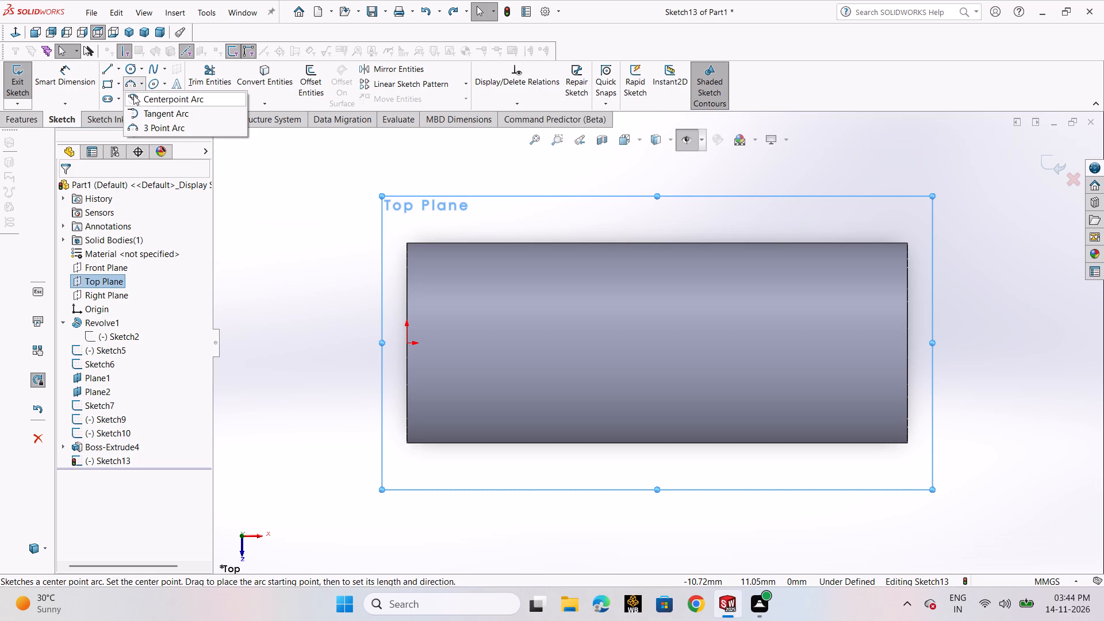
{"action": "left_click", "coordinate": [147, 126]}
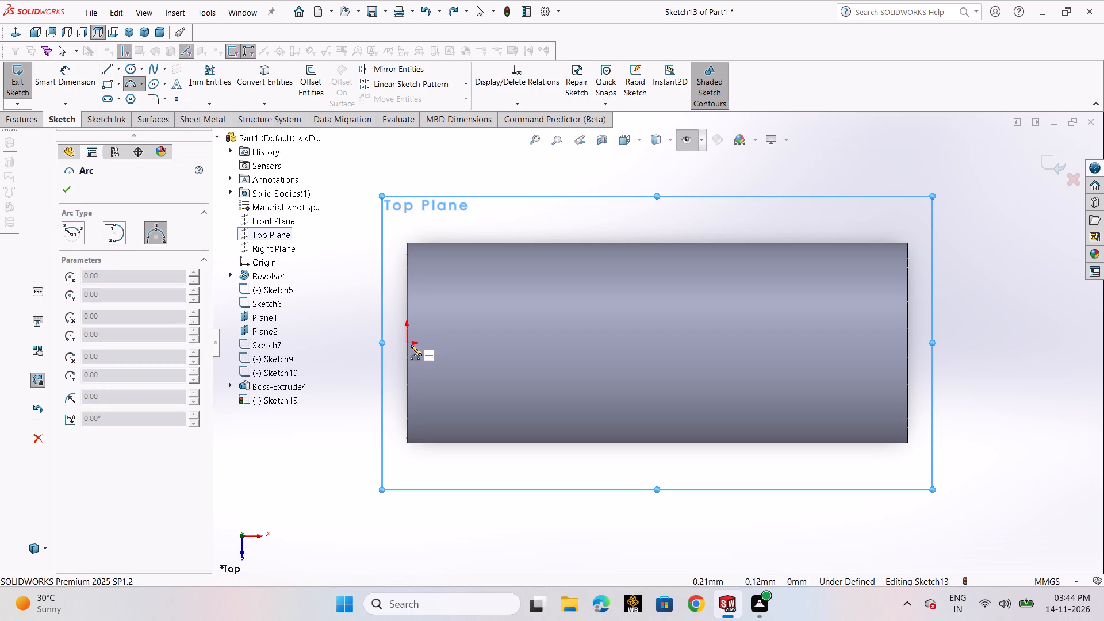
{"action": "left_click", "coordinate": [405, 345]}
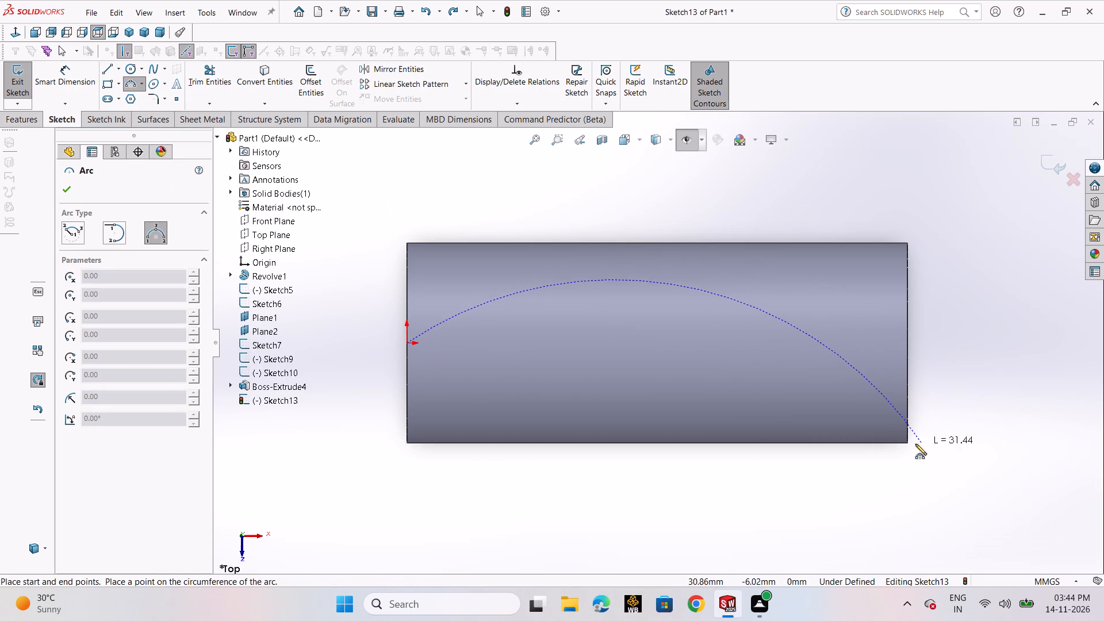
{"action": "left_click", "coordinate": [908, 443]}
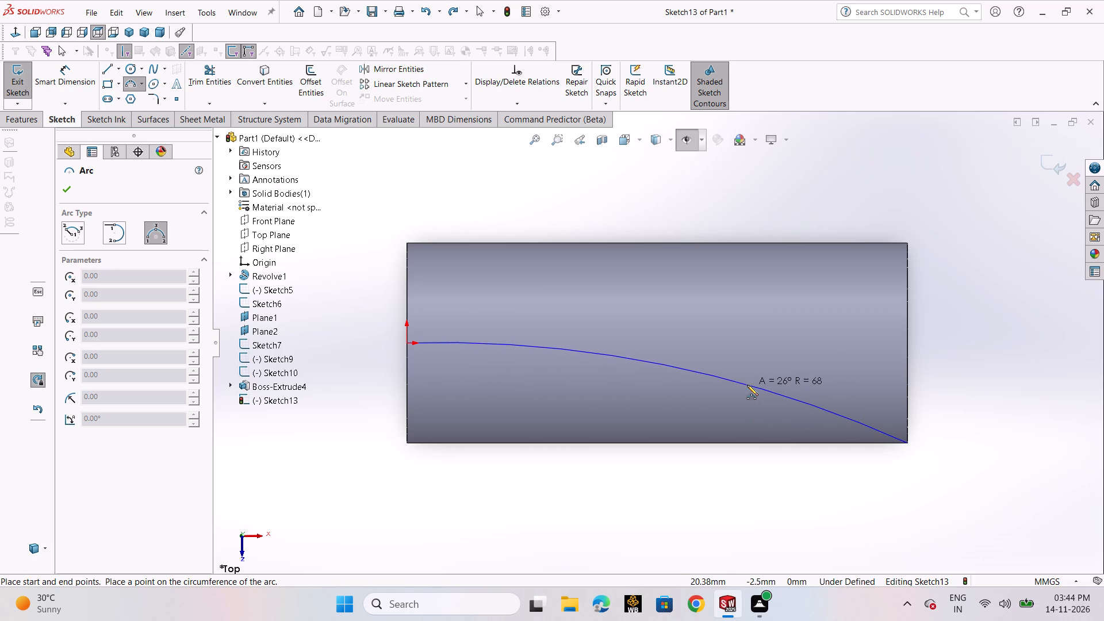
{"action": "left_click", "coordinate": [703, 374]}
{"action": "right_click", "coordinate": [701, 374]}
{"action": "left_click", "coordinate": [714, 382]}
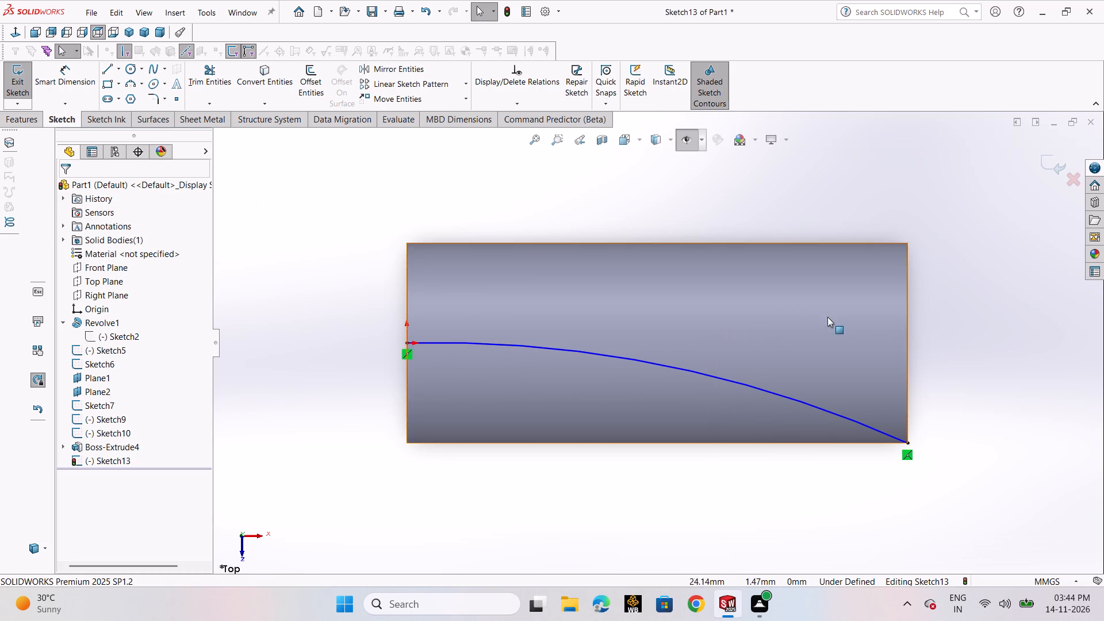
{"action": "middle_click_drag", "start_coordinate": [945, 324], "coordinate": [1028, 258]}
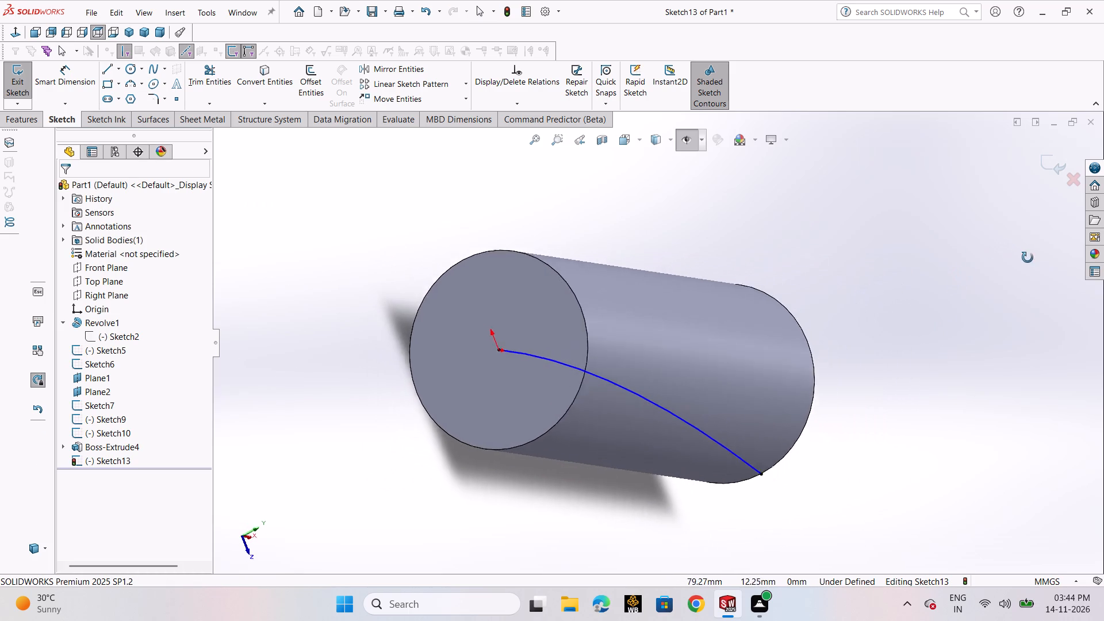
{"action": "middle_click_drag", "start_coordinate": [1028, 258], "coordinate": [988, 252]}
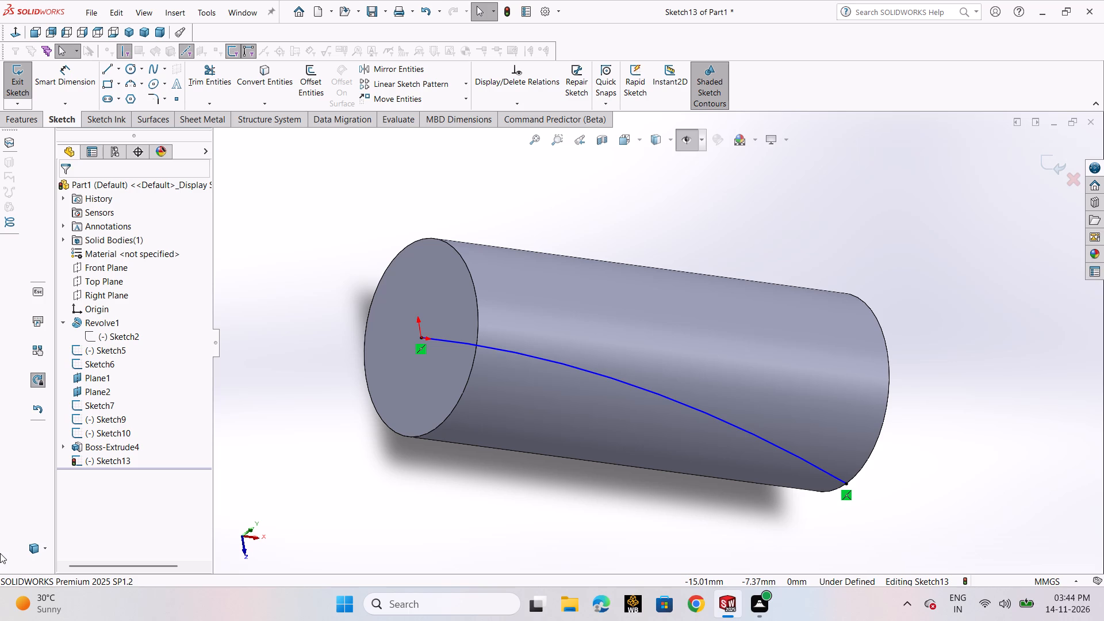
{"action": "left_click", "coordinate": [24, 125]}
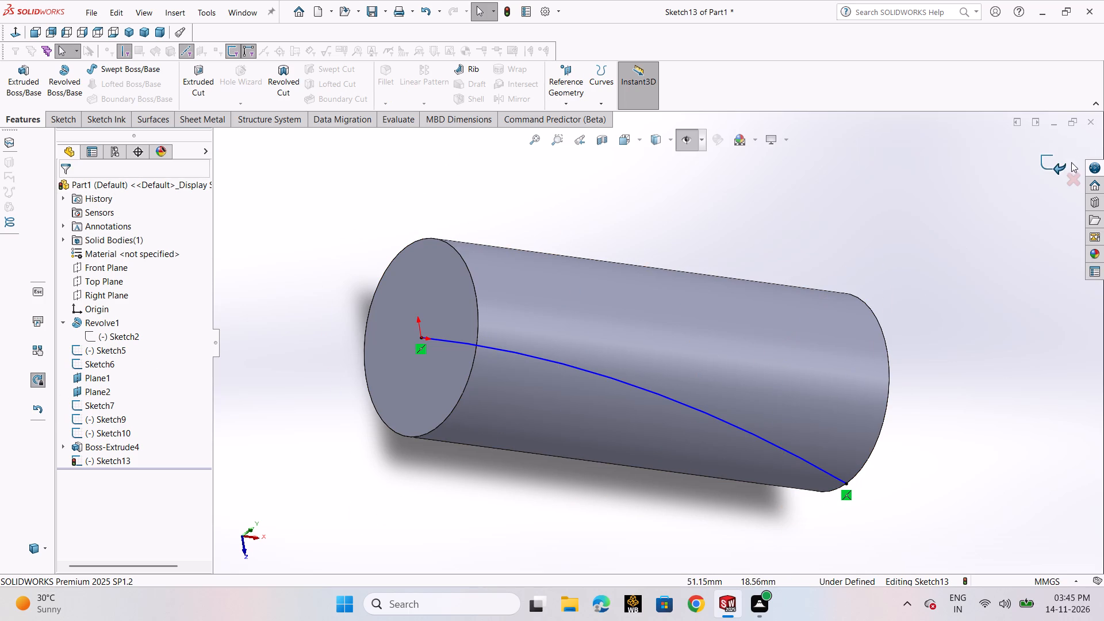
{"action": "left_click", "coordinate": [1051, 162]}
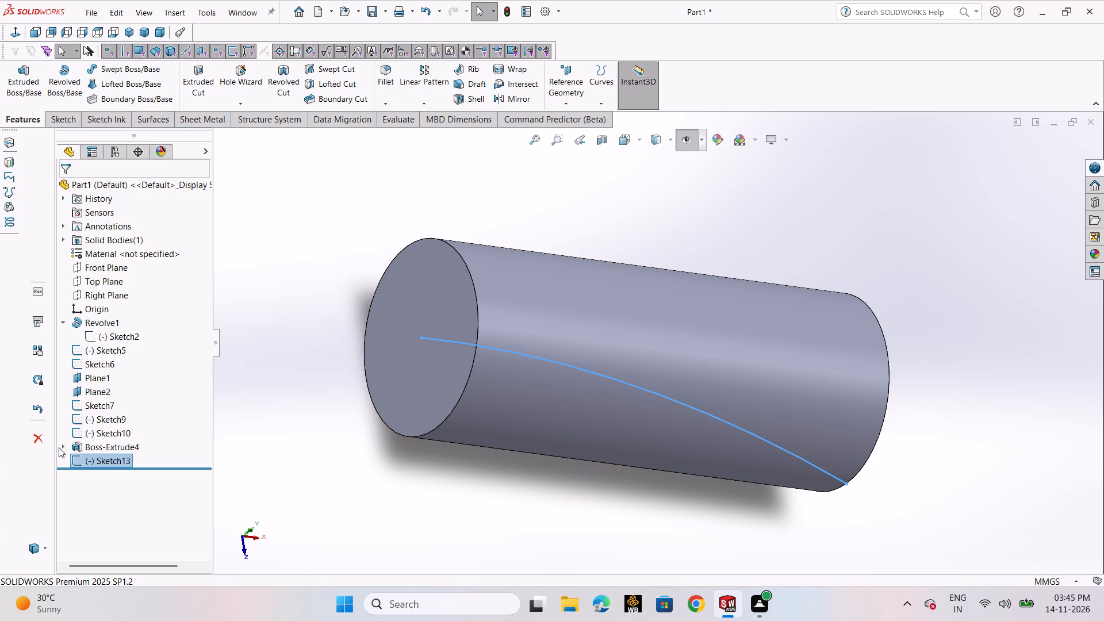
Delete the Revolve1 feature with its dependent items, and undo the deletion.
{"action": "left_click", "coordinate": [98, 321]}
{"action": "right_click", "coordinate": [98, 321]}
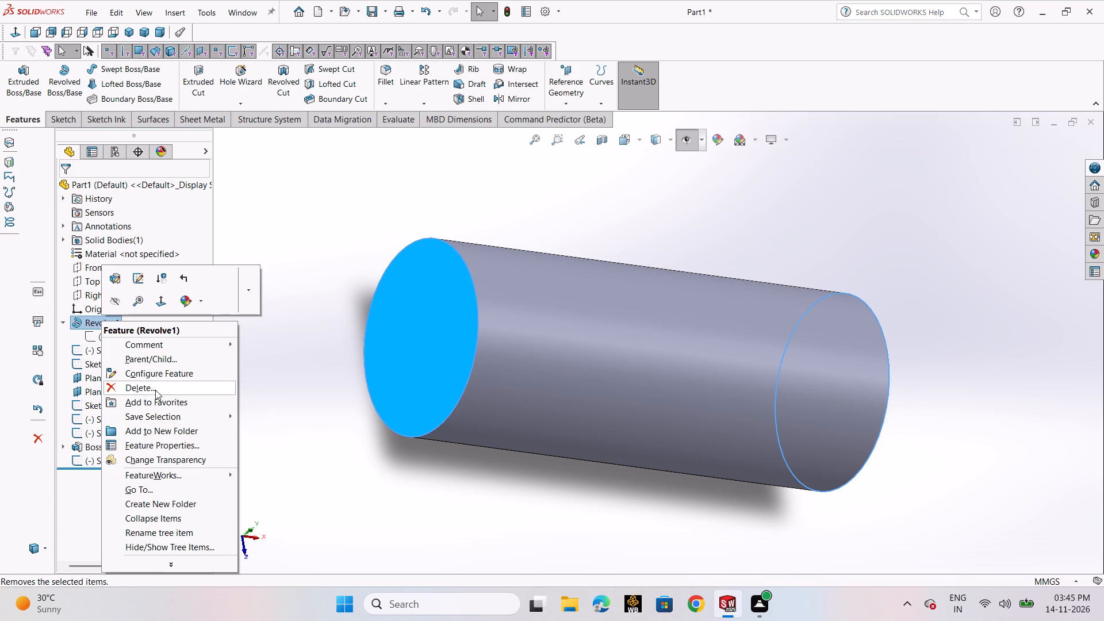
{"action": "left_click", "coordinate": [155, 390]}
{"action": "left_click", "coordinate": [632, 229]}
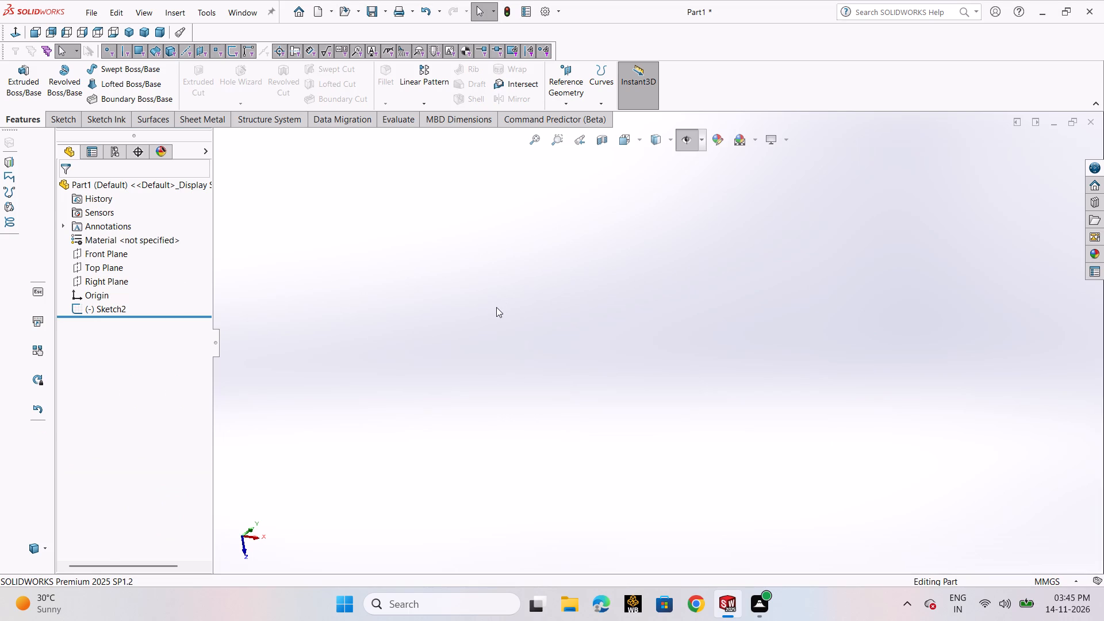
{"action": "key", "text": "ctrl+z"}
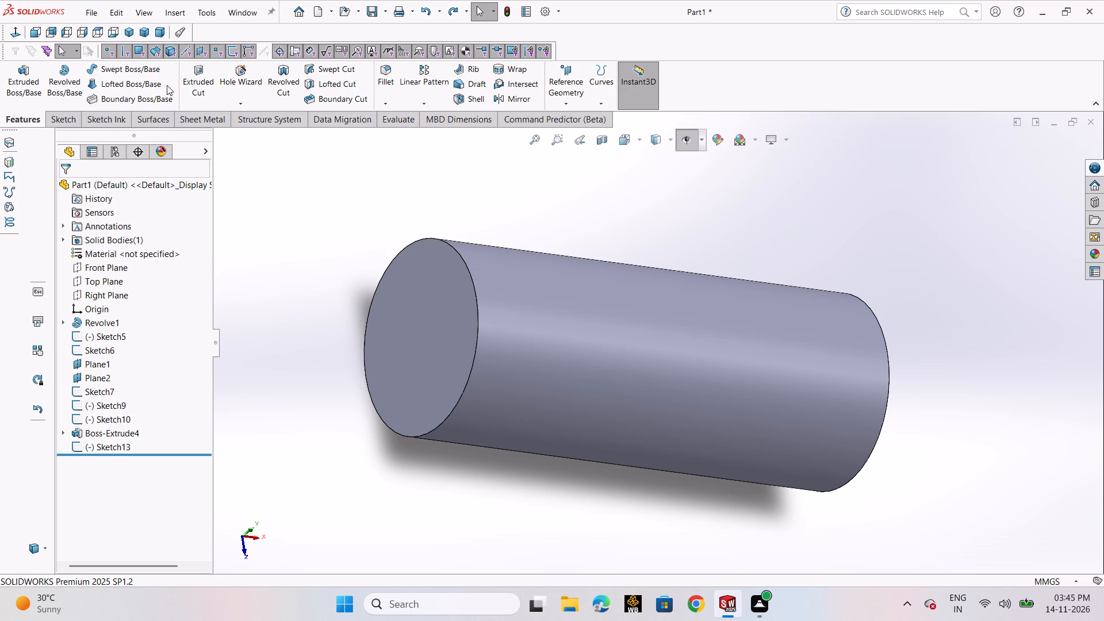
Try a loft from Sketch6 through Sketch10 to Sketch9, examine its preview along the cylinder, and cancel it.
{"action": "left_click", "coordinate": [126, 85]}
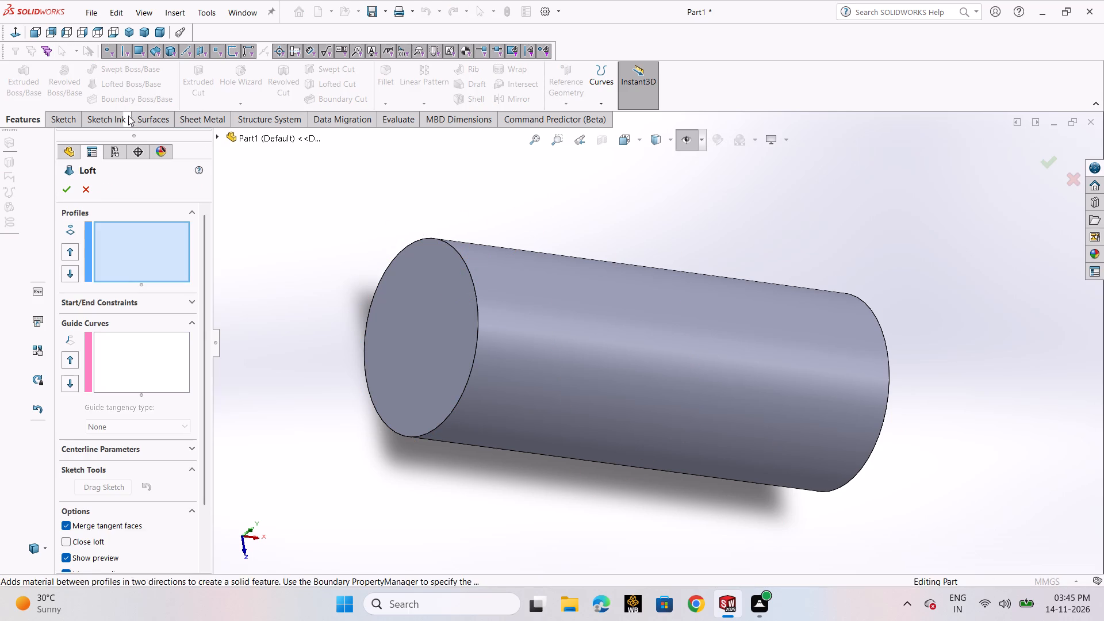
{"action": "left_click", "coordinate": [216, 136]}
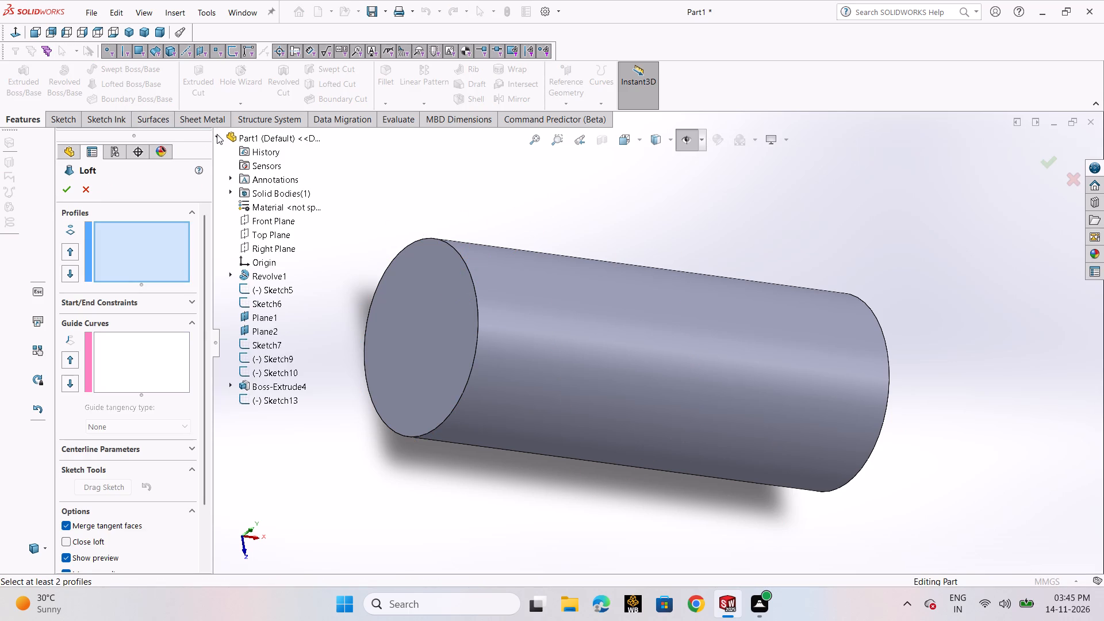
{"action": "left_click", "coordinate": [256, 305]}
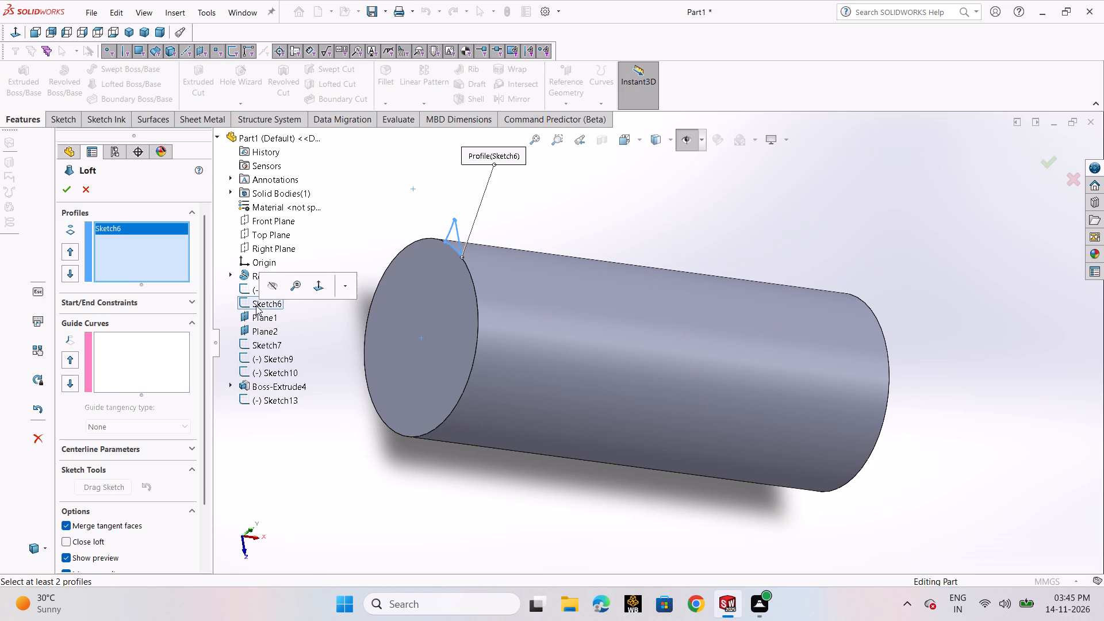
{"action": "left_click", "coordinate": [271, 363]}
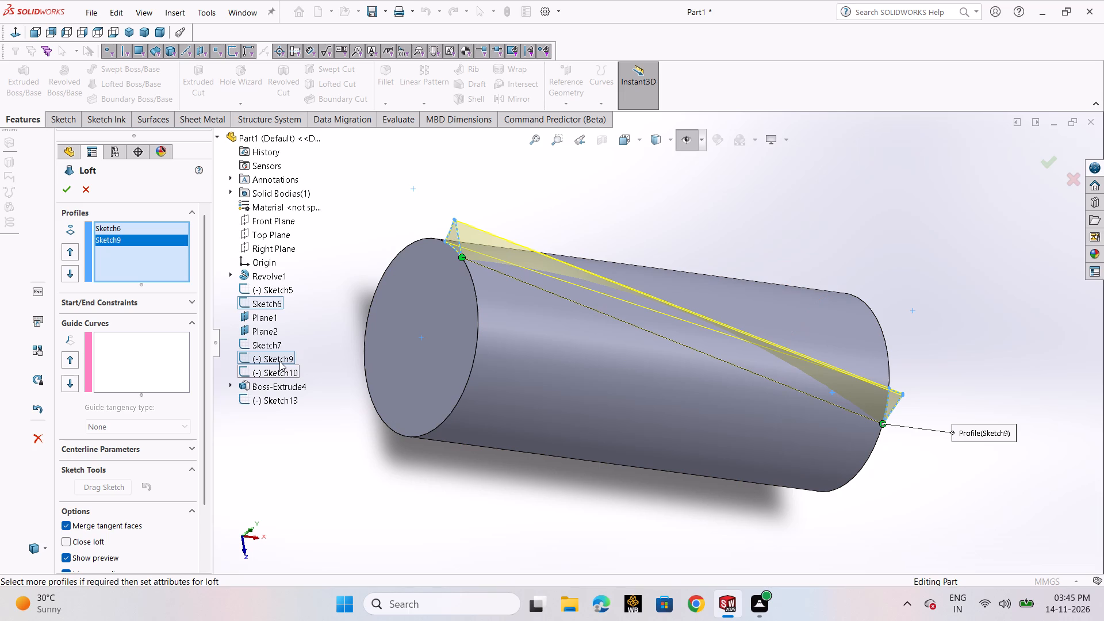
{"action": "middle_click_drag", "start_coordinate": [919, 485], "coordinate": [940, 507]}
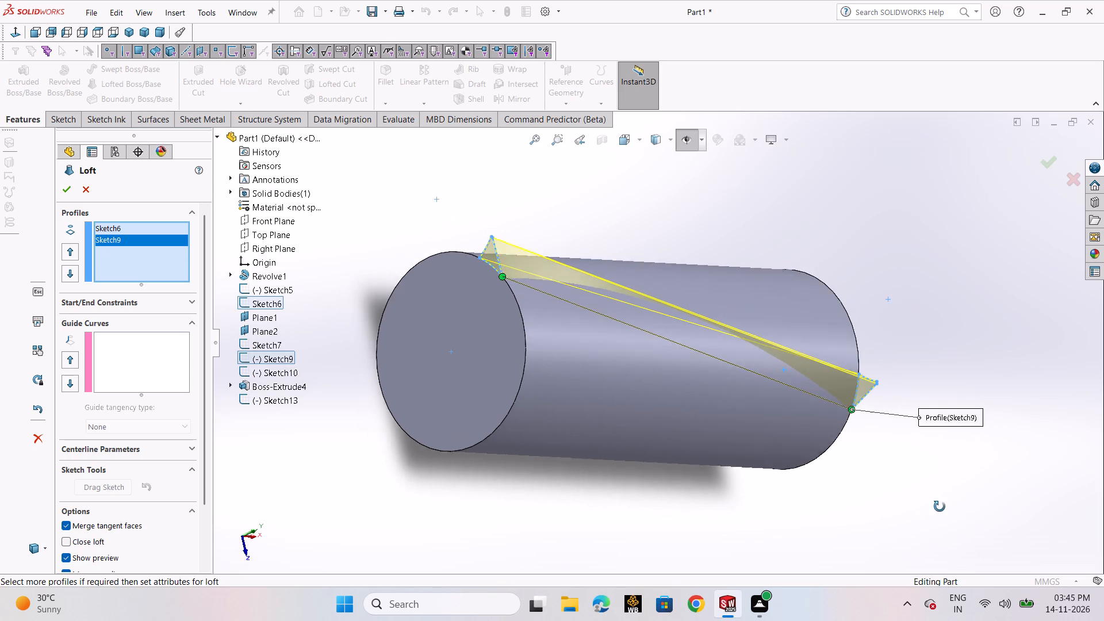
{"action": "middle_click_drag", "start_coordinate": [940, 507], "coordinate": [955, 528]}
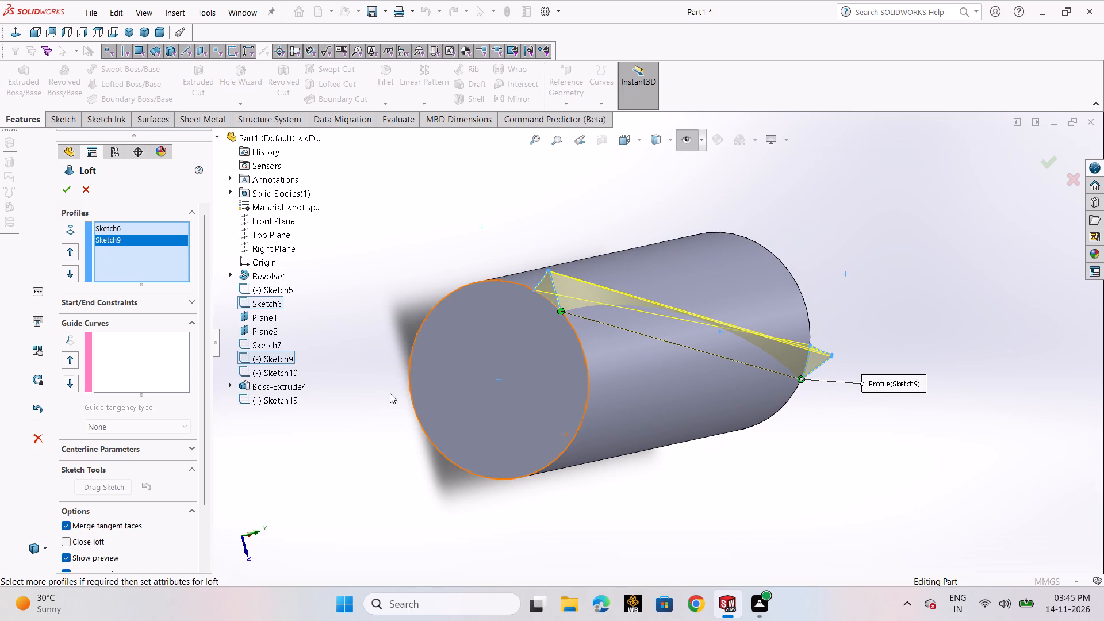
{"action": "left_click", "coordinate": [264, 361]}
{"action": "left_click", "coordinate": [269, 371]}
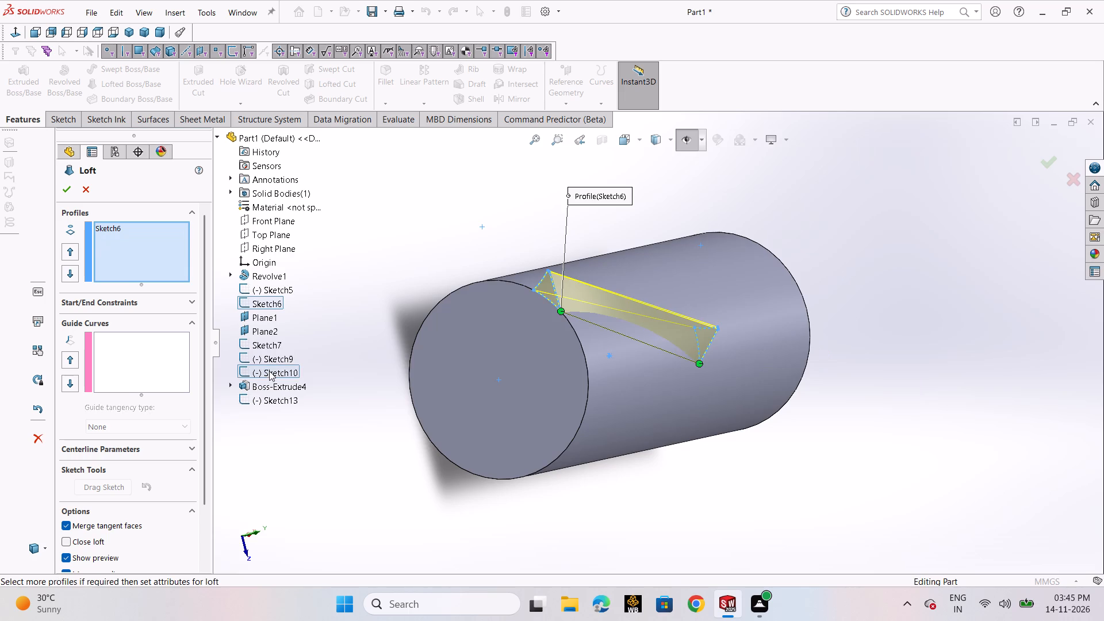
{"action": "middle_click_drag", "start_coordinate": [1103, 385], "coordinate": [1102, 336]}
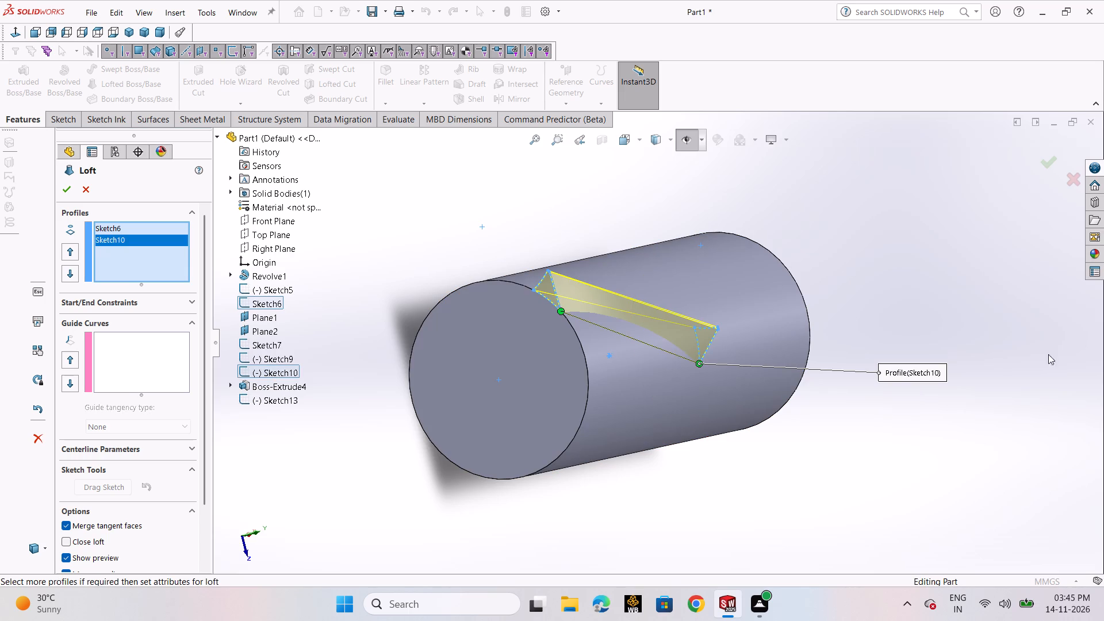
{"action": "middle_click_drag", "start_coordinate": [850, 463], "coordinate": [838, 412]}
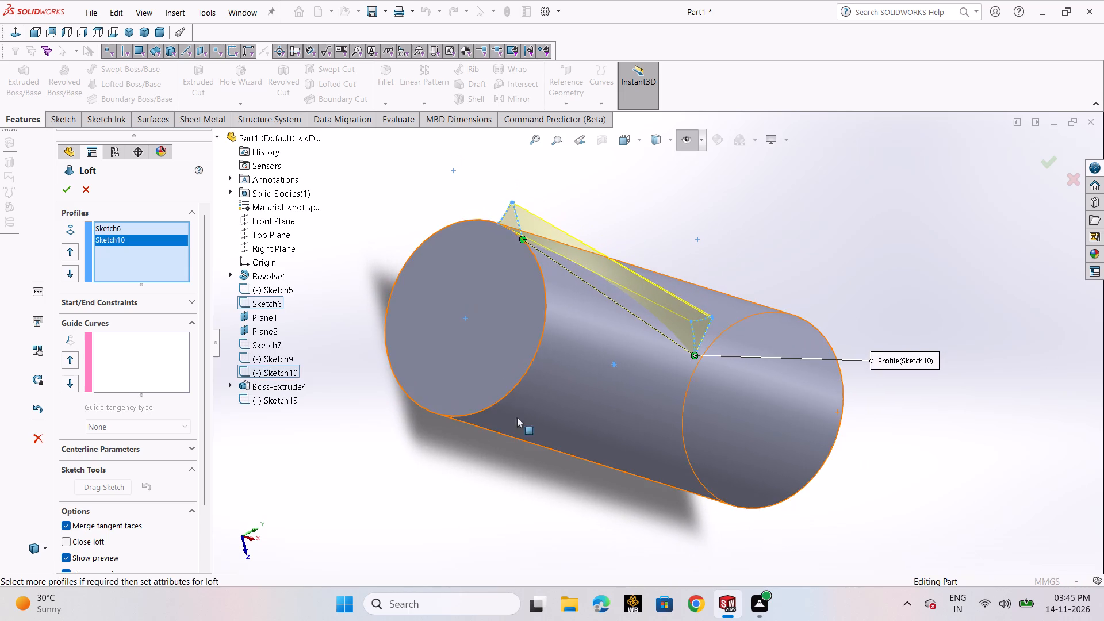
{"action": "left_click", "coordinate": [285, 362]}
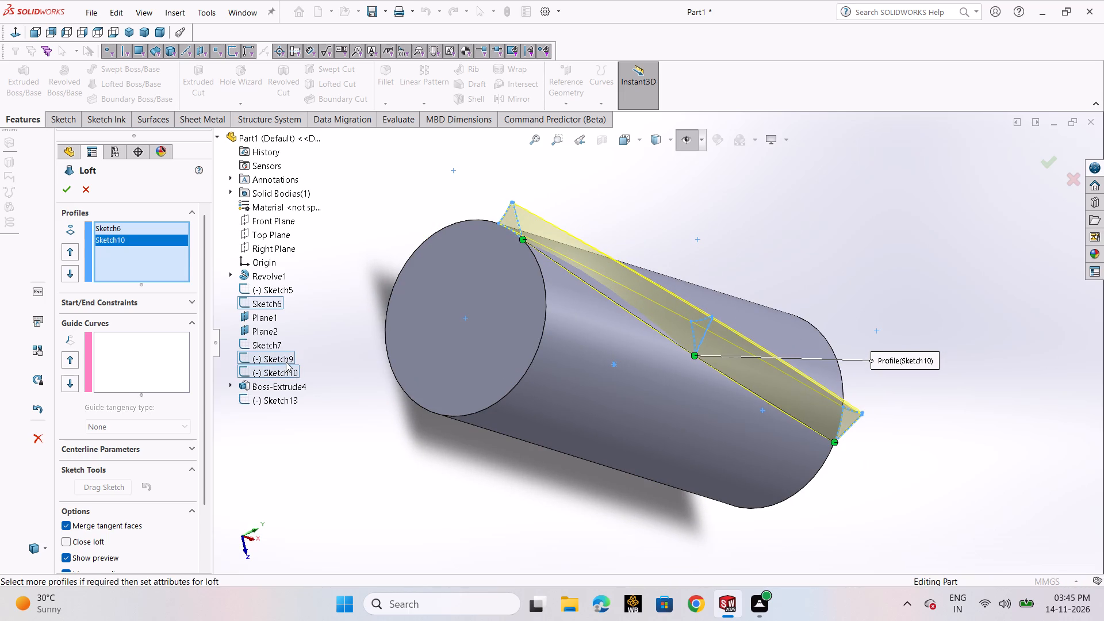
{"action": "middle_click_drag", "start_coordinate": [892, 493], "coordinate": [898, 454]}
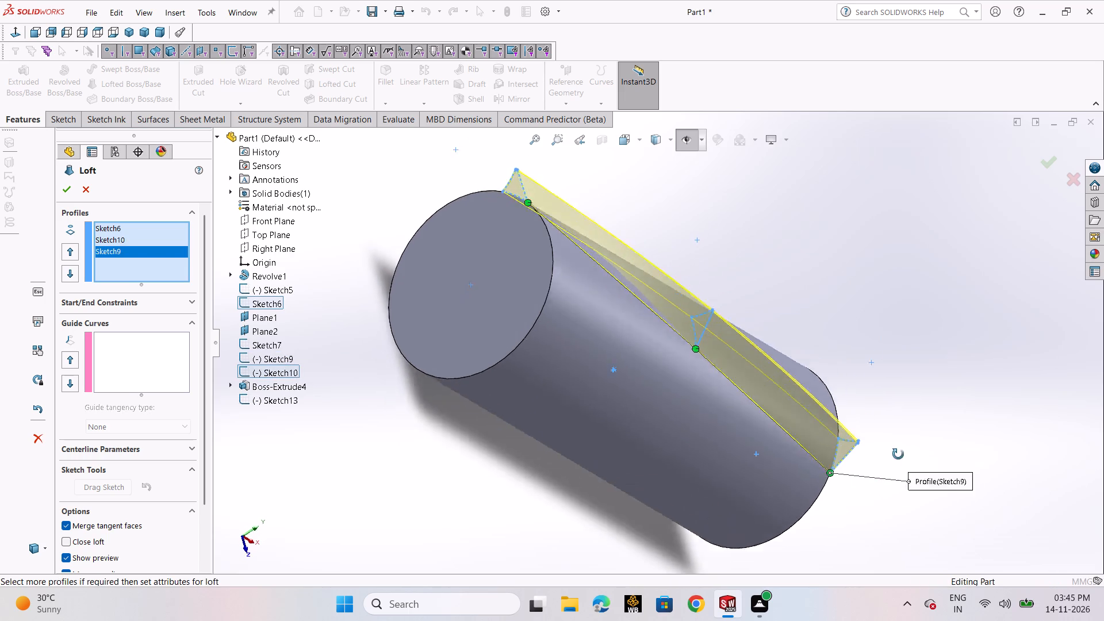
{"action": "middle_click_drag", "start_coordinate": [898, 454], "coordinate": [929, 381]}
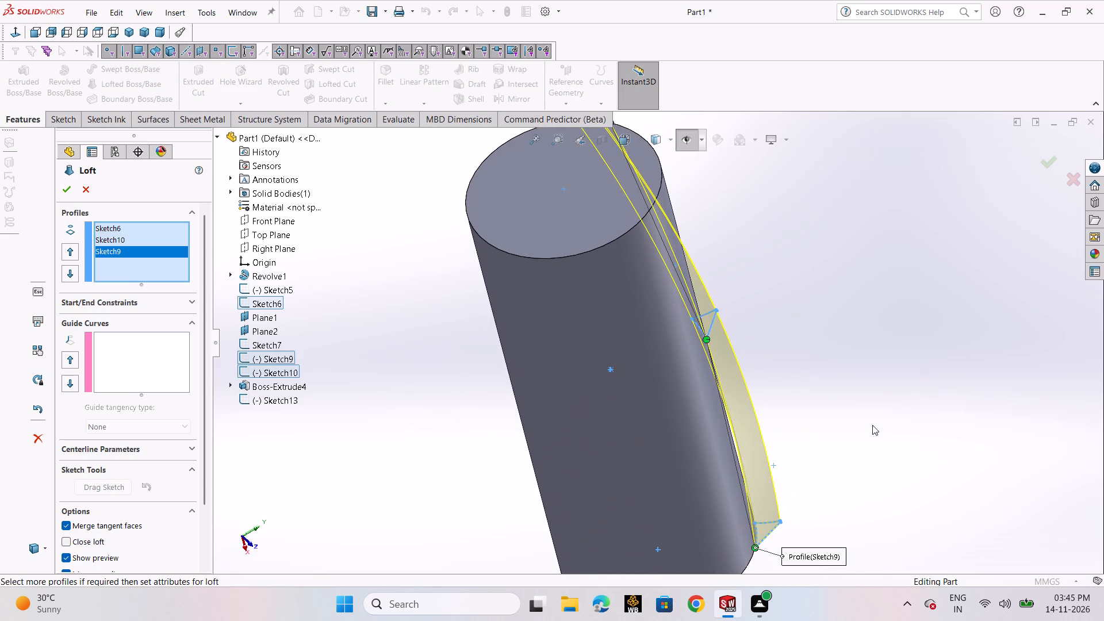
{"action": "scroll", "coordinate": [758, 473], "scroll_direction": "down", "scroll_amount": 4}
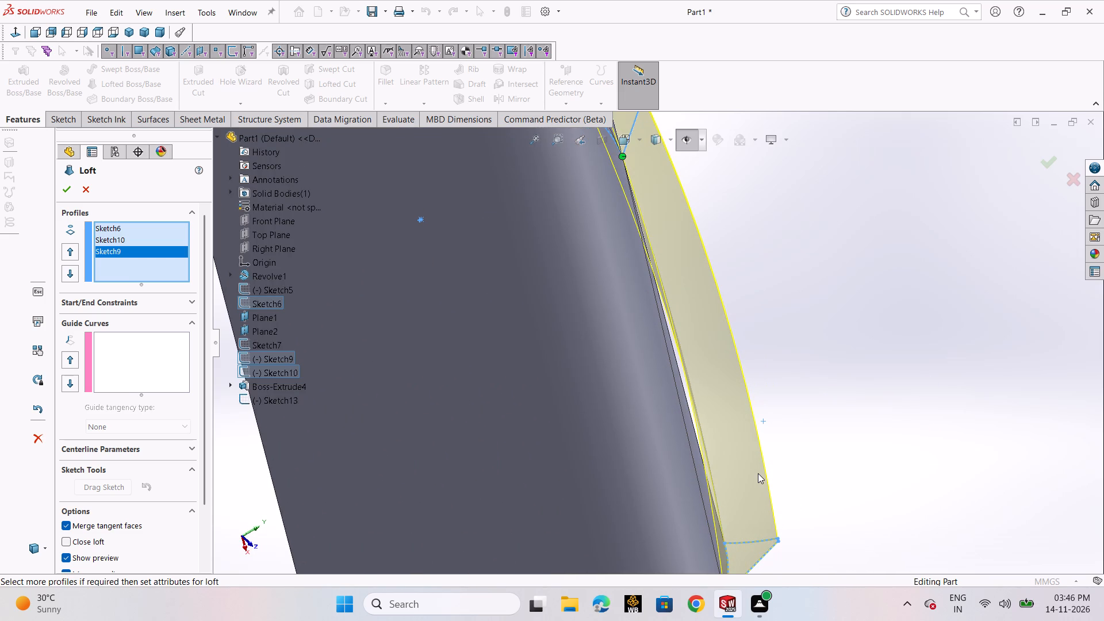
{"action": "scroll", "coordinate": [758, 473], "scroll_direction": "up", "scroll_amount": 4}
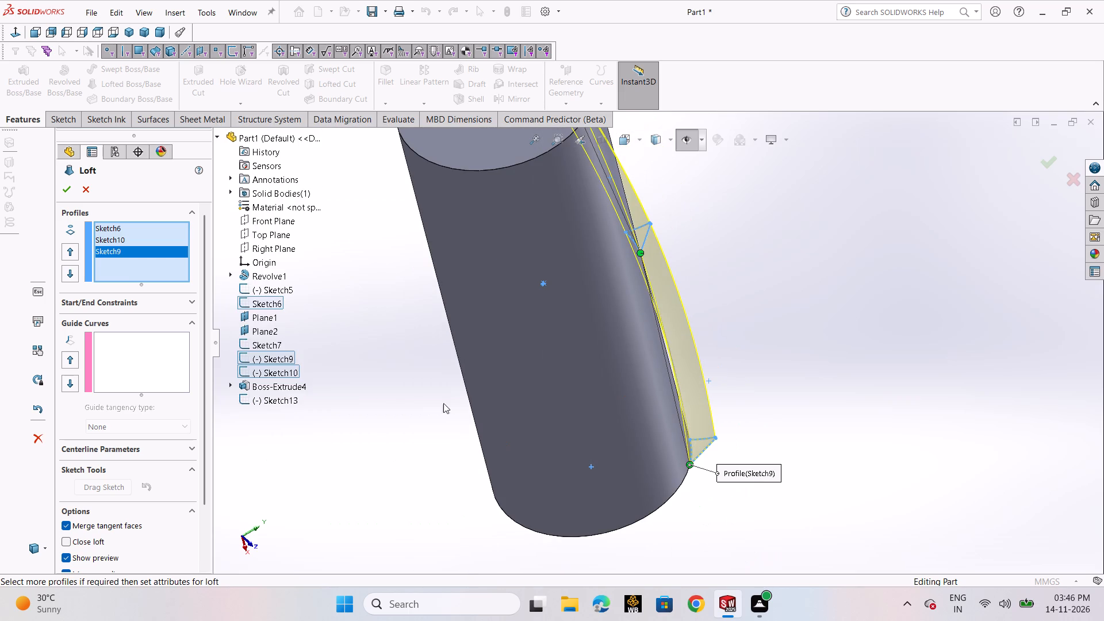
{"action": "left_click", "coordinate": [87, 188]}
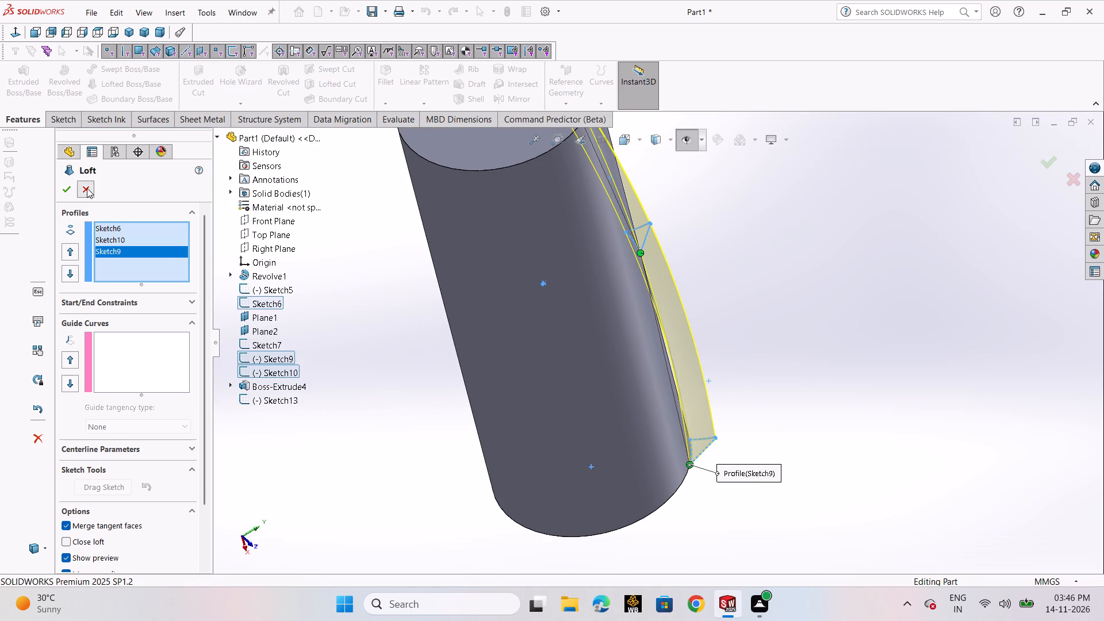
Open Sketch10, the middle tooth profile, for editing.
{"action": "left_click", "coordinate": [116, 418]}
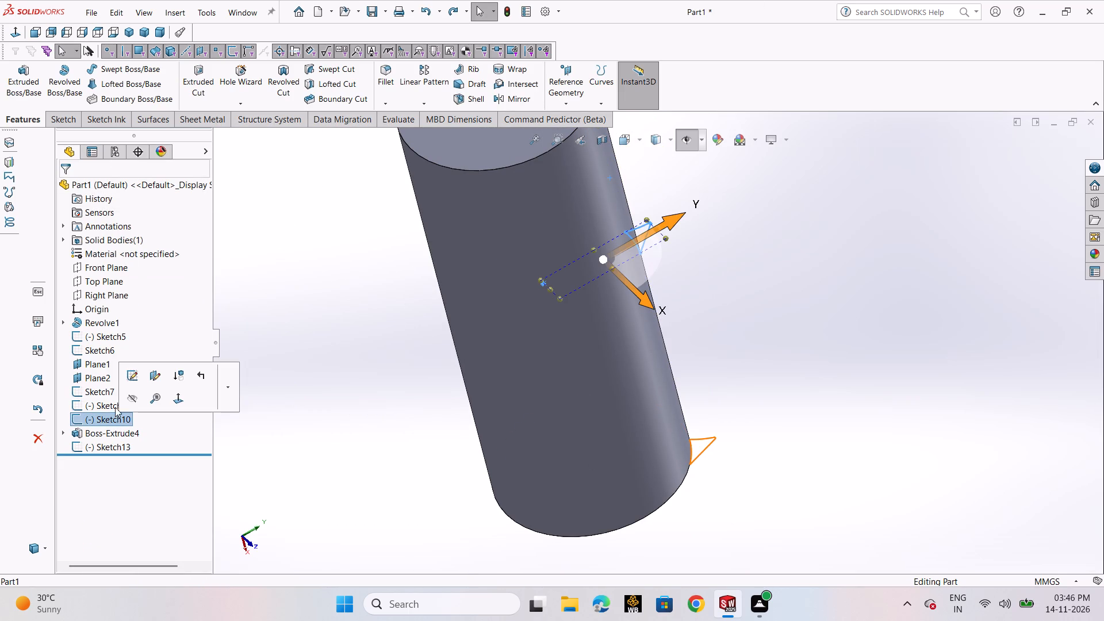
{"action": "left_click", "coordinate": [137, 378]}
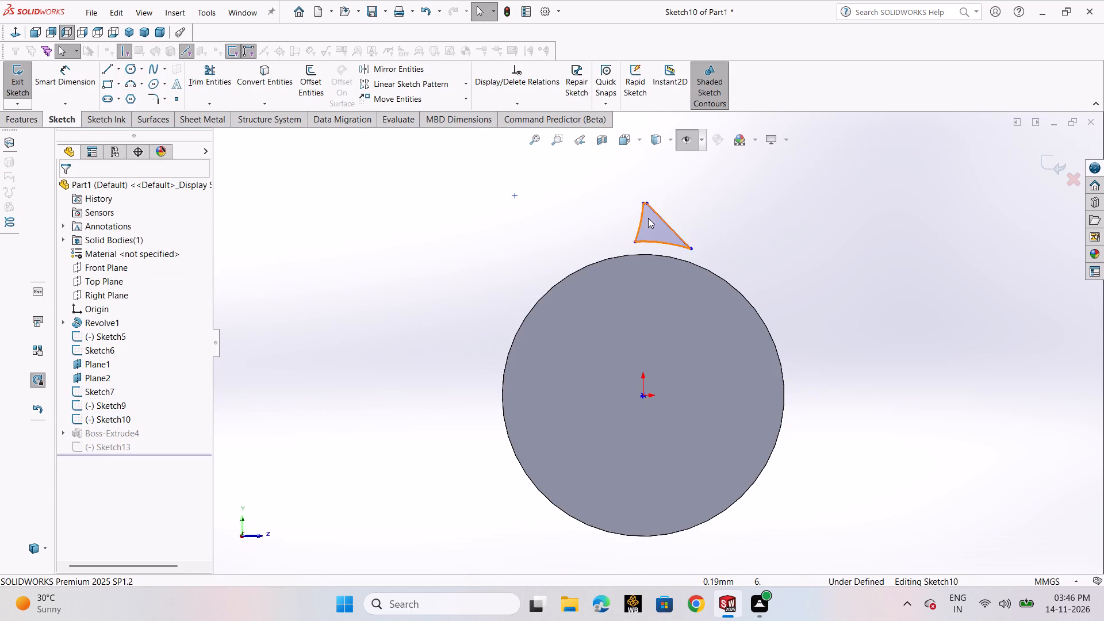
{"action": "scroll", "coordinate": [648, 218], "scroll_direction": "down", "scroll_amount": 1}
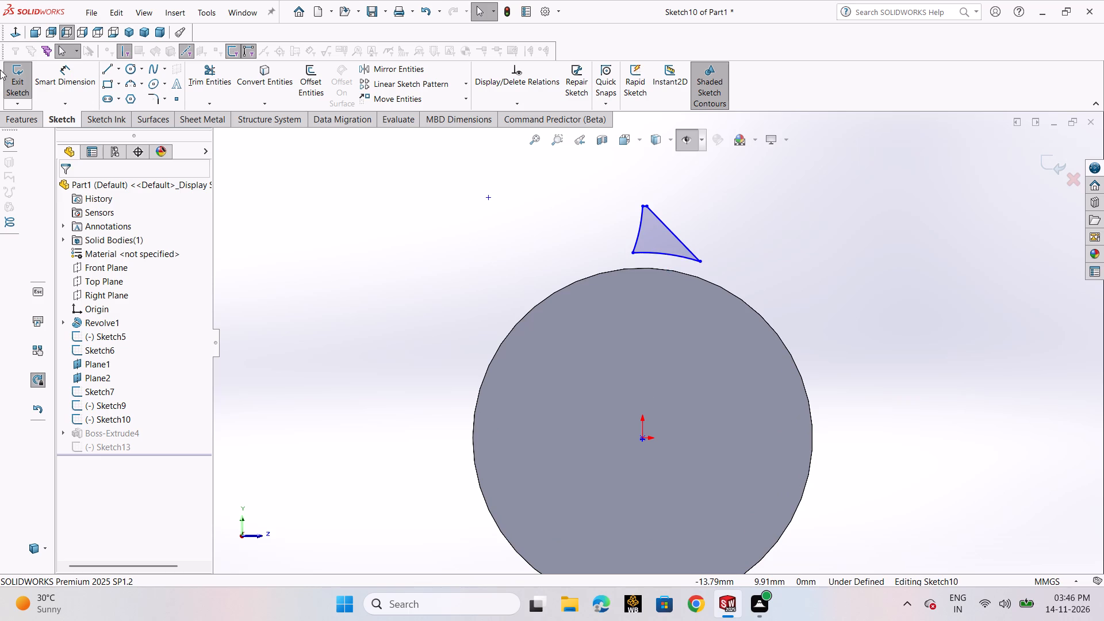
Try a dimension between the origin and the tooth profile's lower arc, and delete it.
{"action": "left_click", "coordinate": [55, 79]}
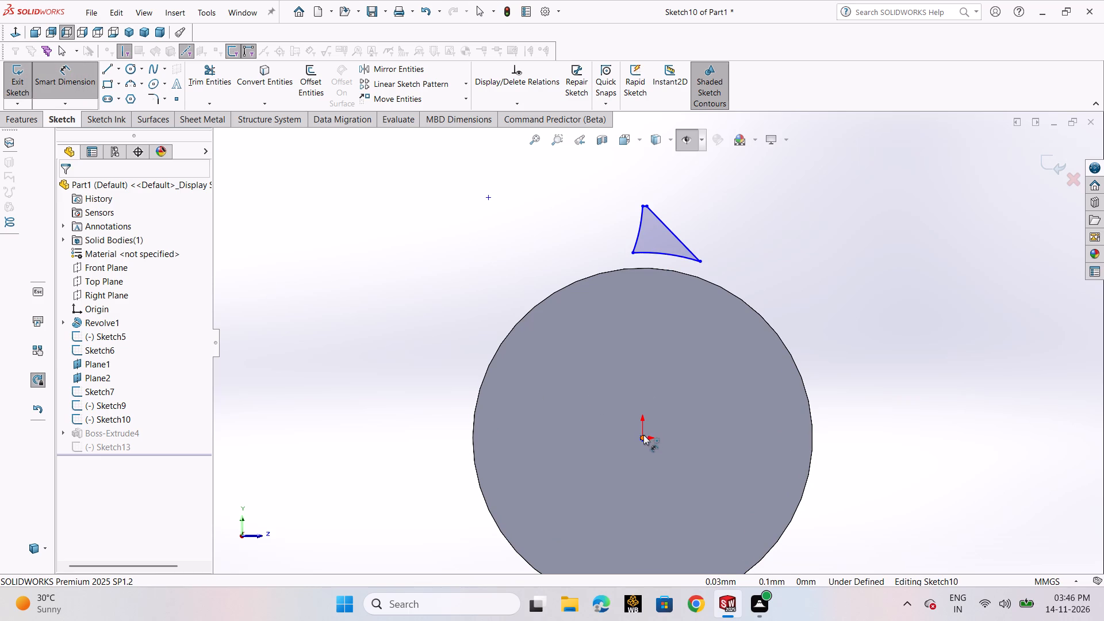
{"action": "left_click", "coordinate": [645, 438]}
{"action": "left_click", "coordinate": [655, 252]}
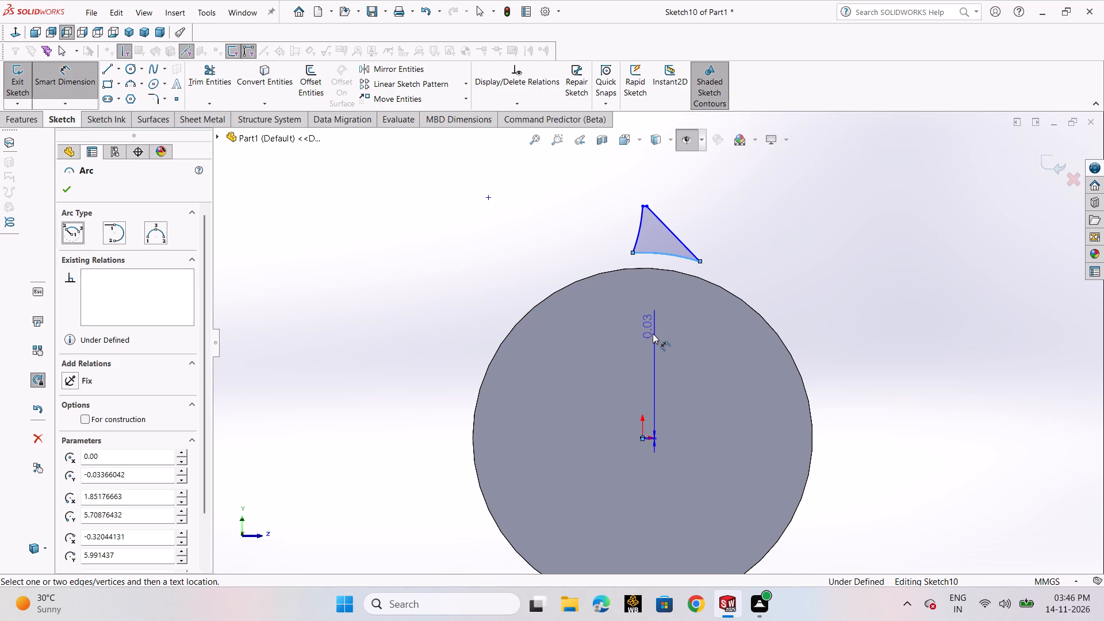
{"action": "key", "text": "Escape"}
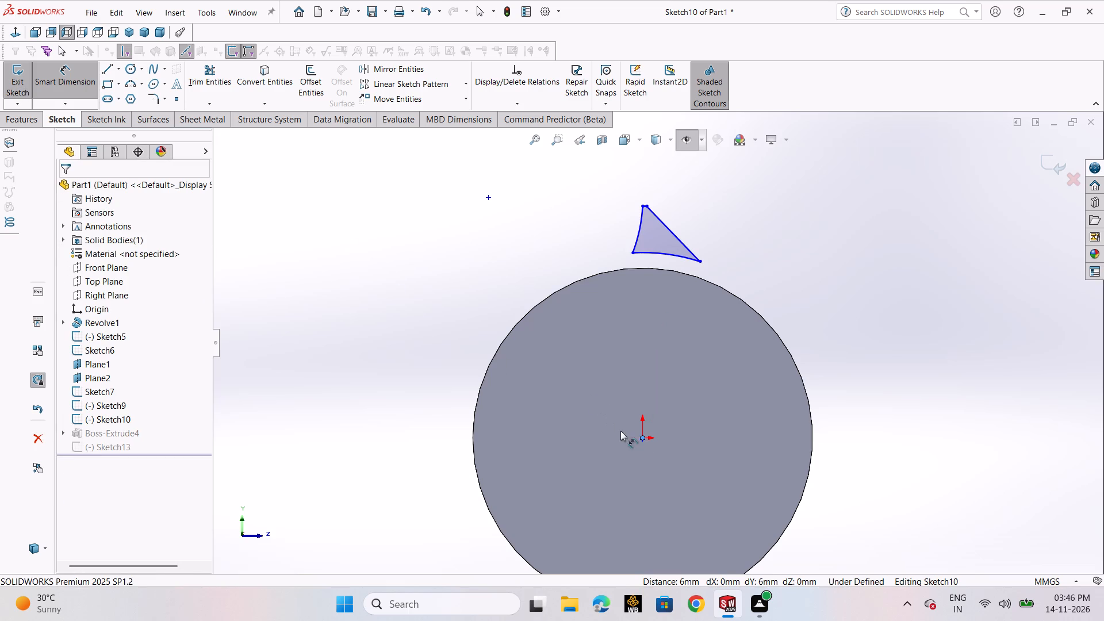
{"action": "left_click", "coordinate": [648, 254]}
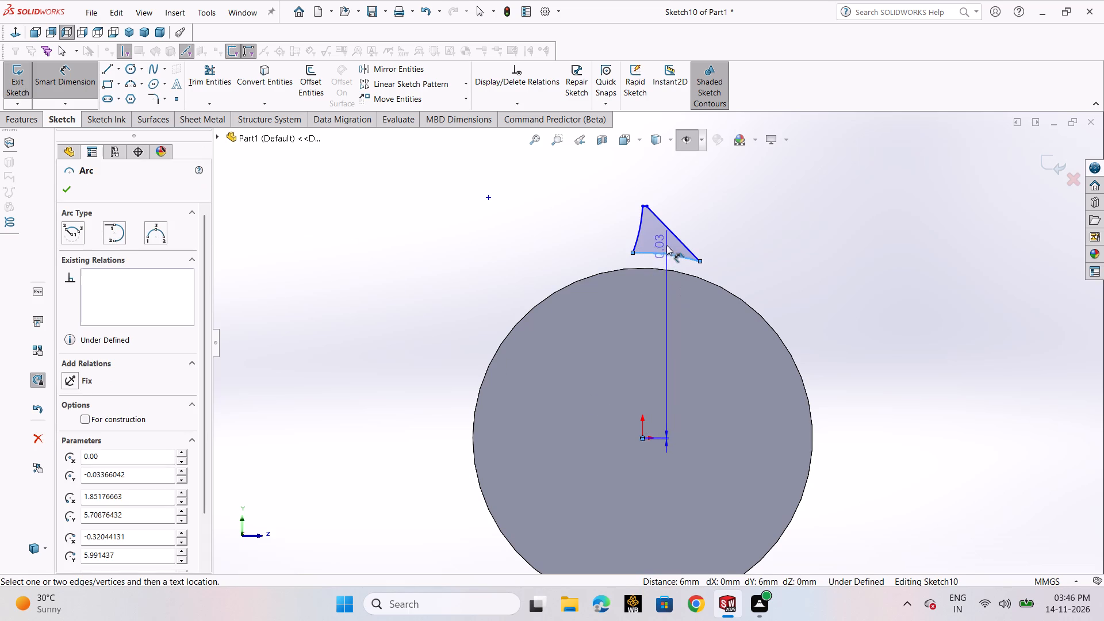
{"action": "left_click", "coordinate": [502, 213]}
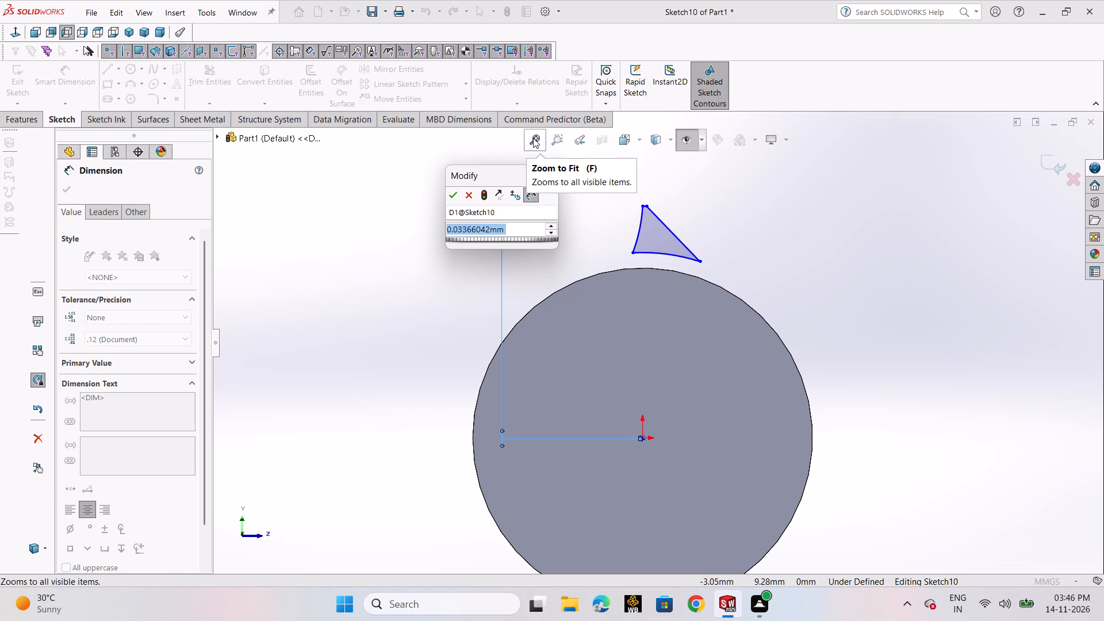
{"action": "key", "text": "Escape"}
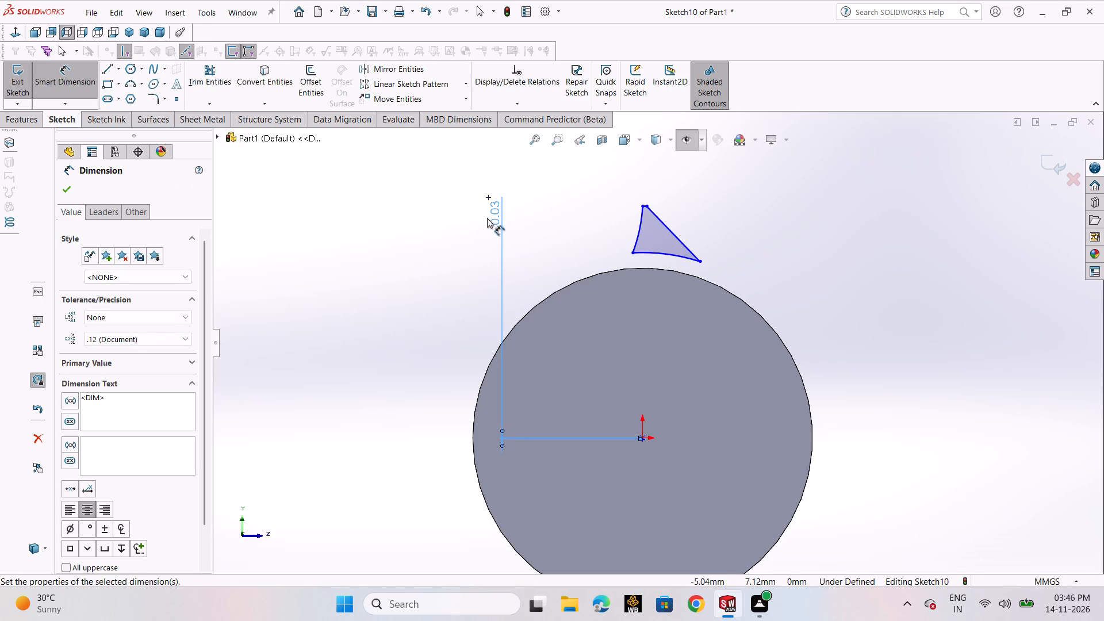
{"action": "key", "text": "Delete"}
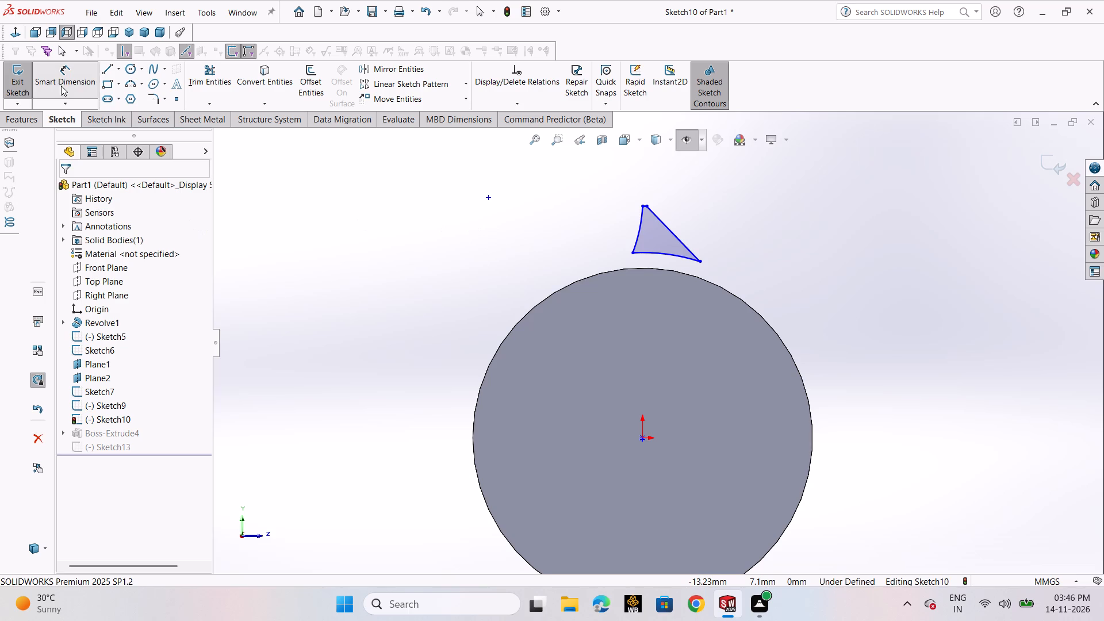
Dimension the radius of the tooth profile's lower arc as 6 mm and exit the sketch.
{"action": "left_click", "coordinate": [62, 87]}
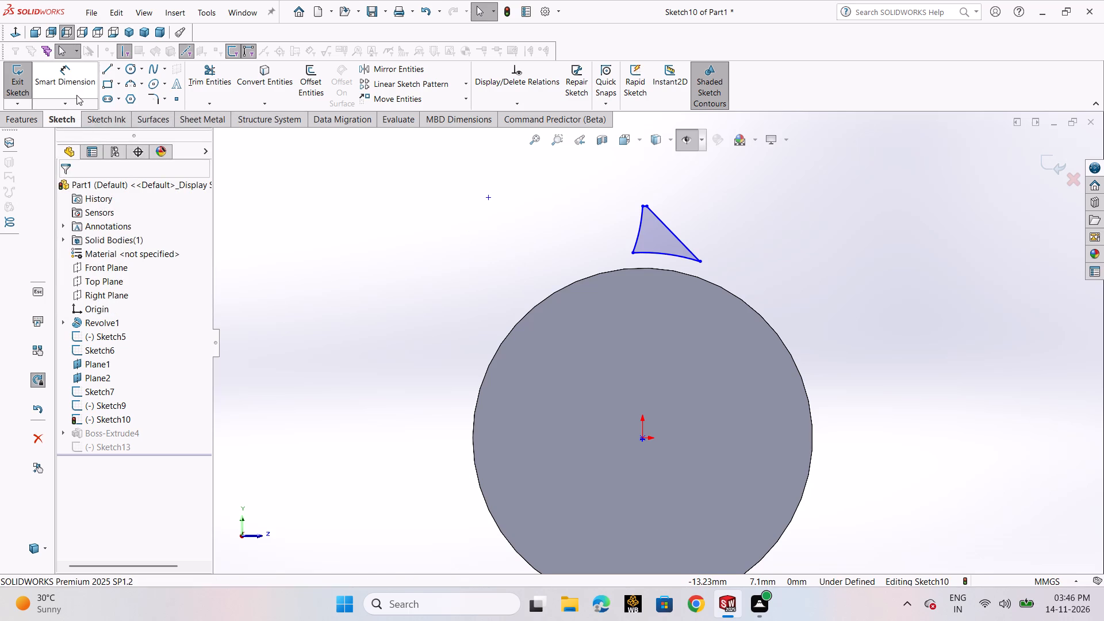
{"action": "left_click", "coordinate": [75, 80]}
{"action": "left_click", "coordinate": [648, 254]}
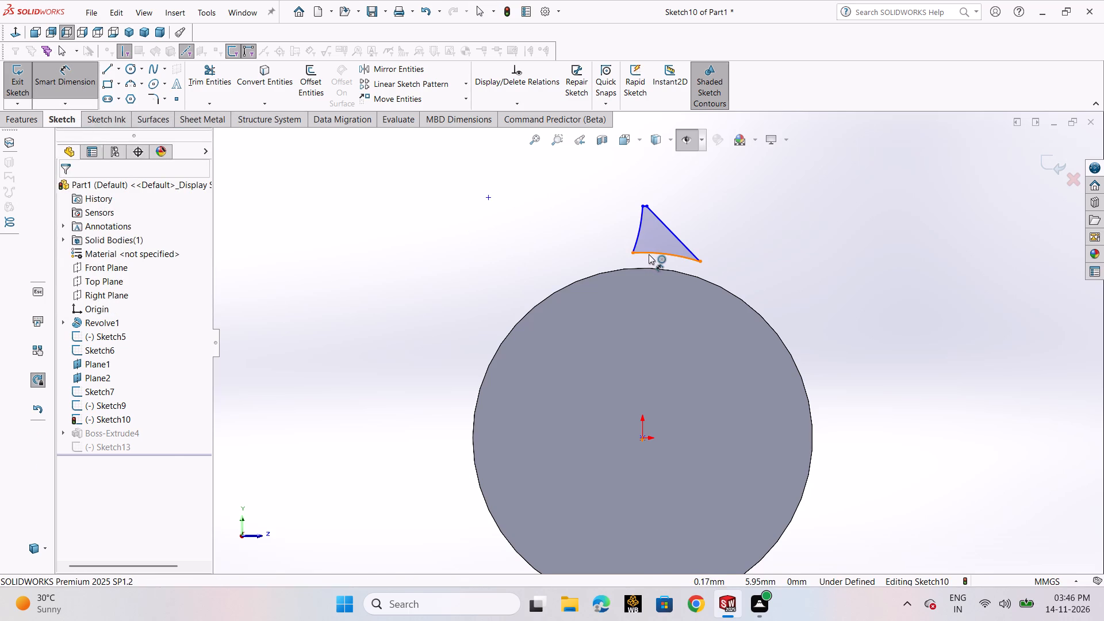
{"action": "left_click", "coordinate": [653, 302]}
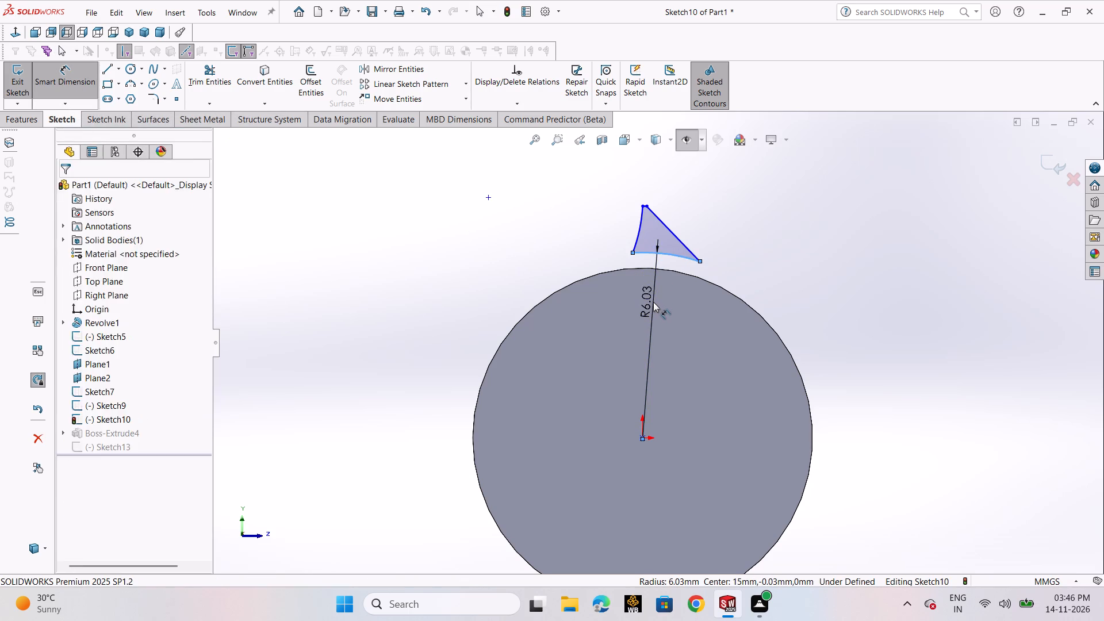
{"action": "key", "text": "6"}
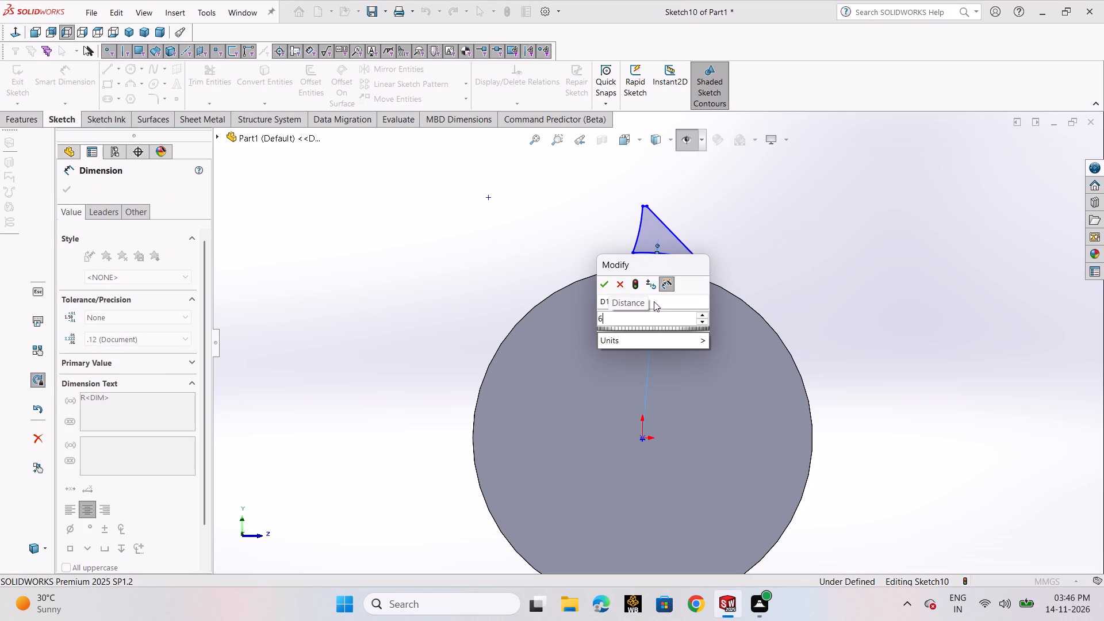
{"action": "key", "text": "Return"}
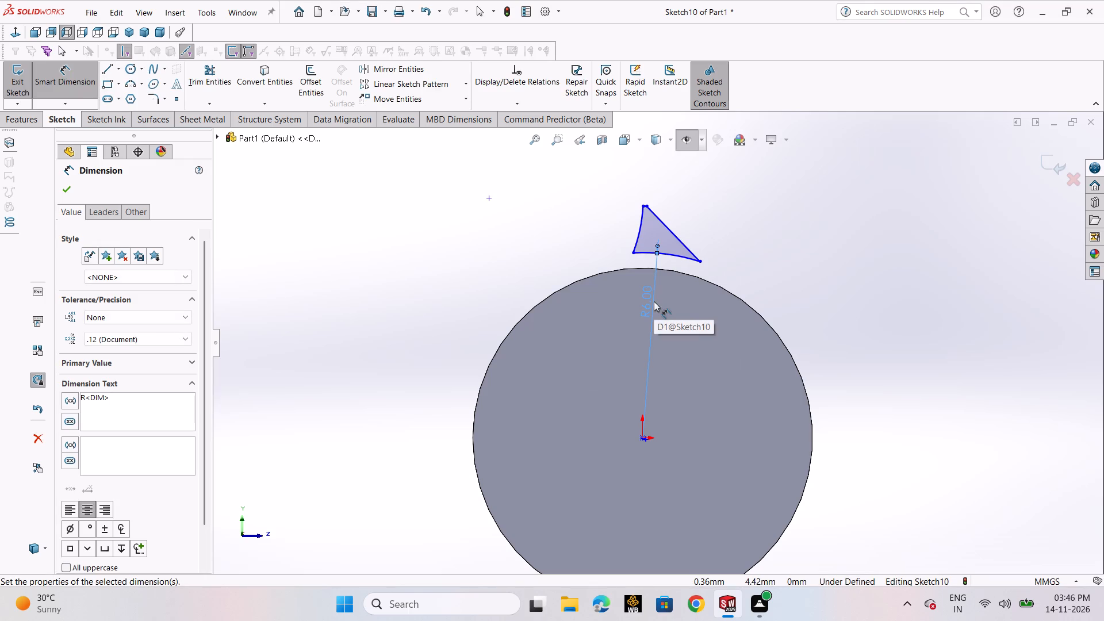
{"action": "left_click", "coordinate": [67, 195]}
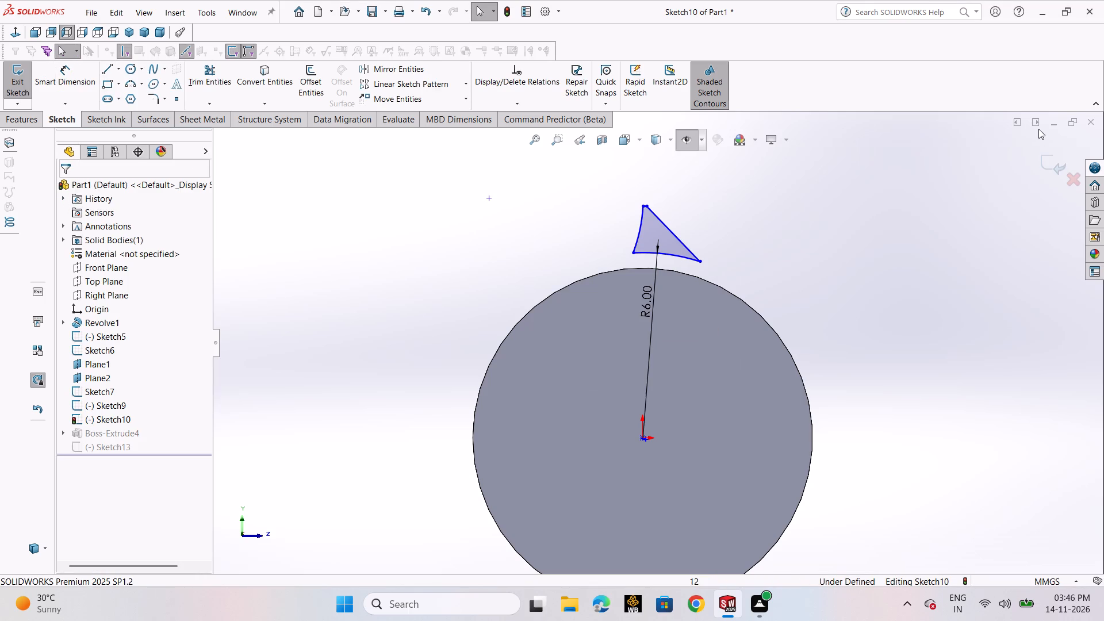
{"action": "left_click", "coordinate": [1051, 167]}
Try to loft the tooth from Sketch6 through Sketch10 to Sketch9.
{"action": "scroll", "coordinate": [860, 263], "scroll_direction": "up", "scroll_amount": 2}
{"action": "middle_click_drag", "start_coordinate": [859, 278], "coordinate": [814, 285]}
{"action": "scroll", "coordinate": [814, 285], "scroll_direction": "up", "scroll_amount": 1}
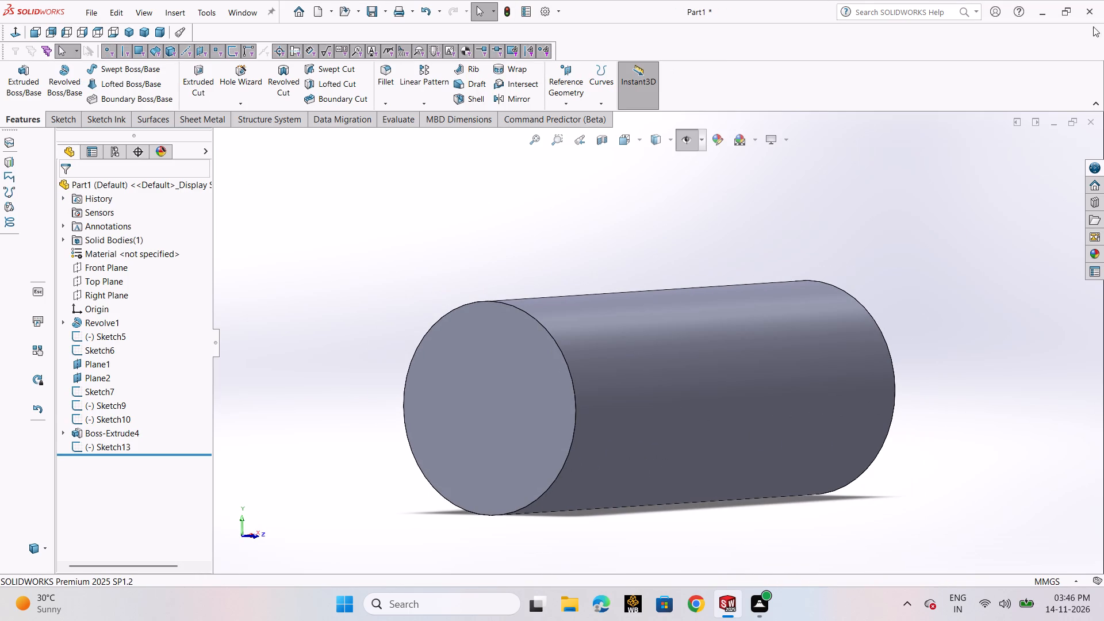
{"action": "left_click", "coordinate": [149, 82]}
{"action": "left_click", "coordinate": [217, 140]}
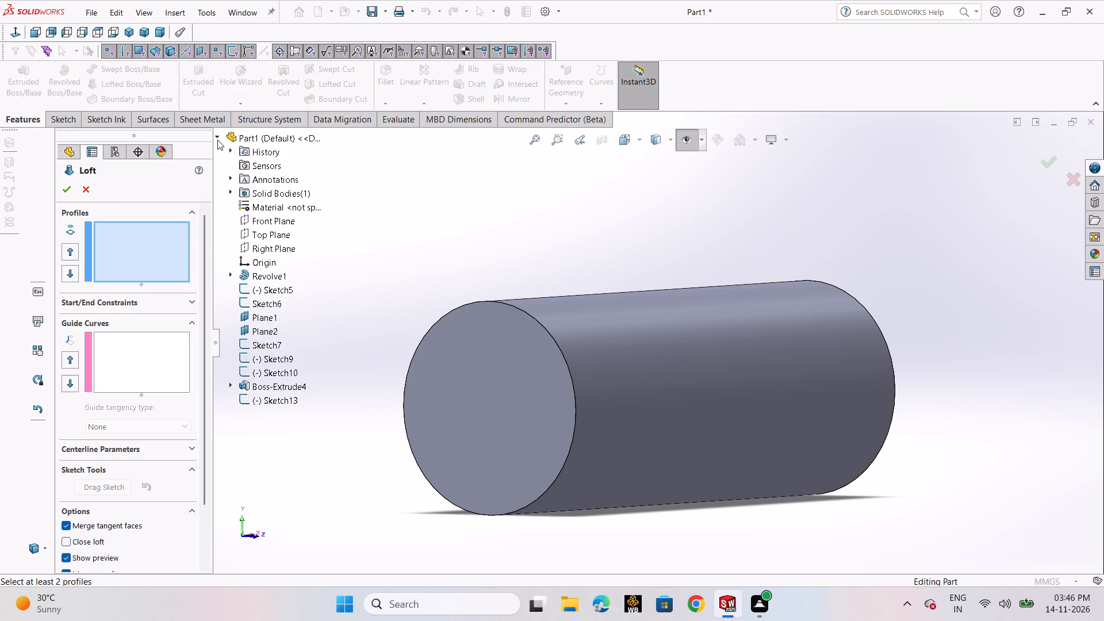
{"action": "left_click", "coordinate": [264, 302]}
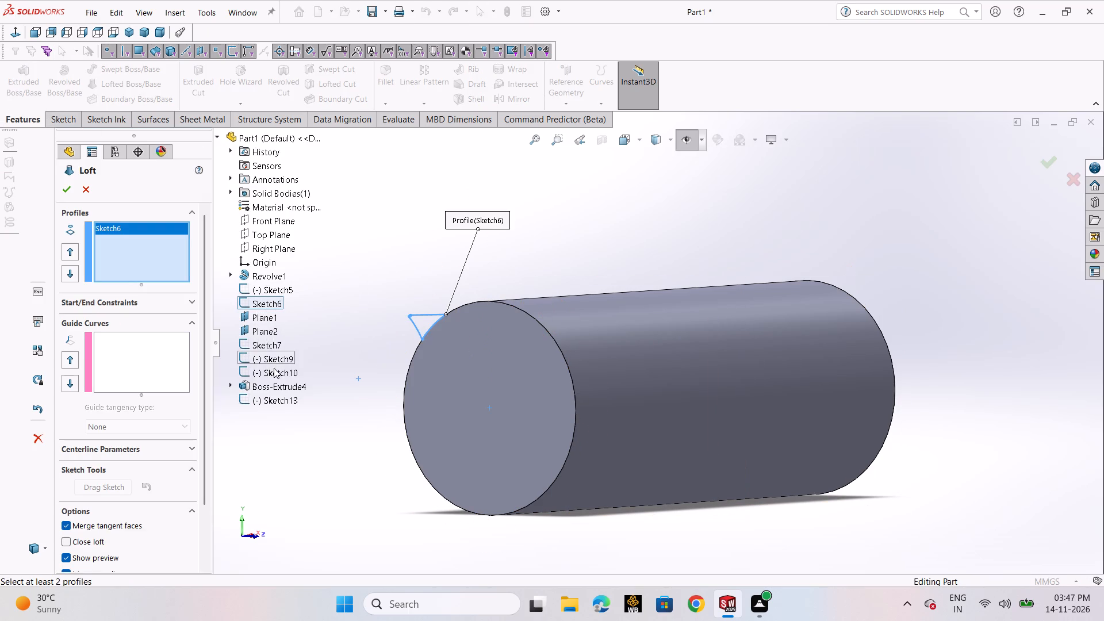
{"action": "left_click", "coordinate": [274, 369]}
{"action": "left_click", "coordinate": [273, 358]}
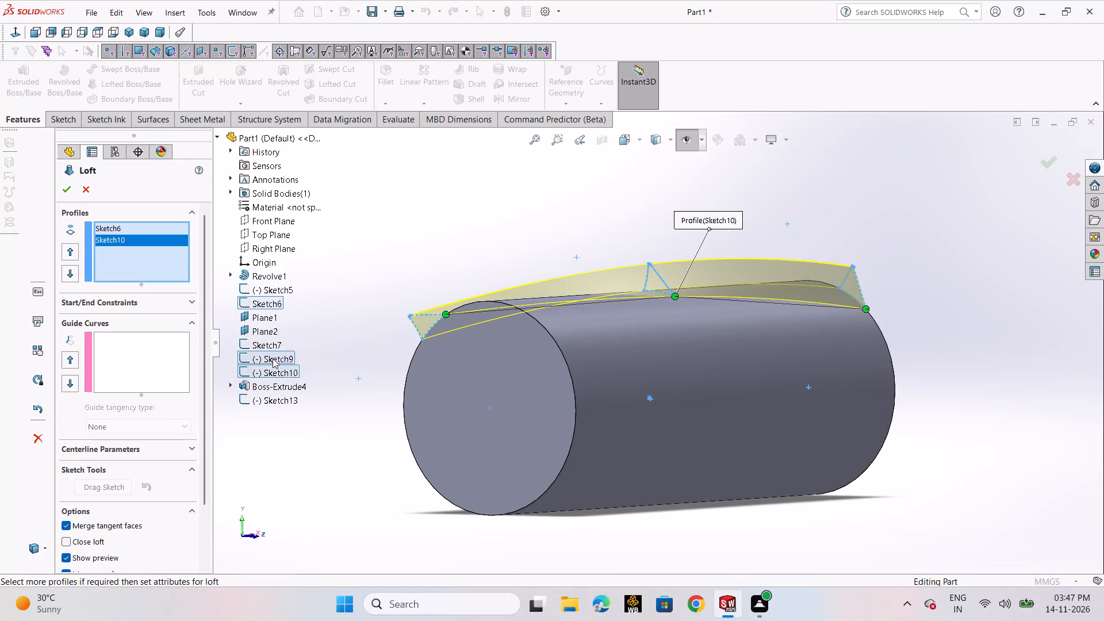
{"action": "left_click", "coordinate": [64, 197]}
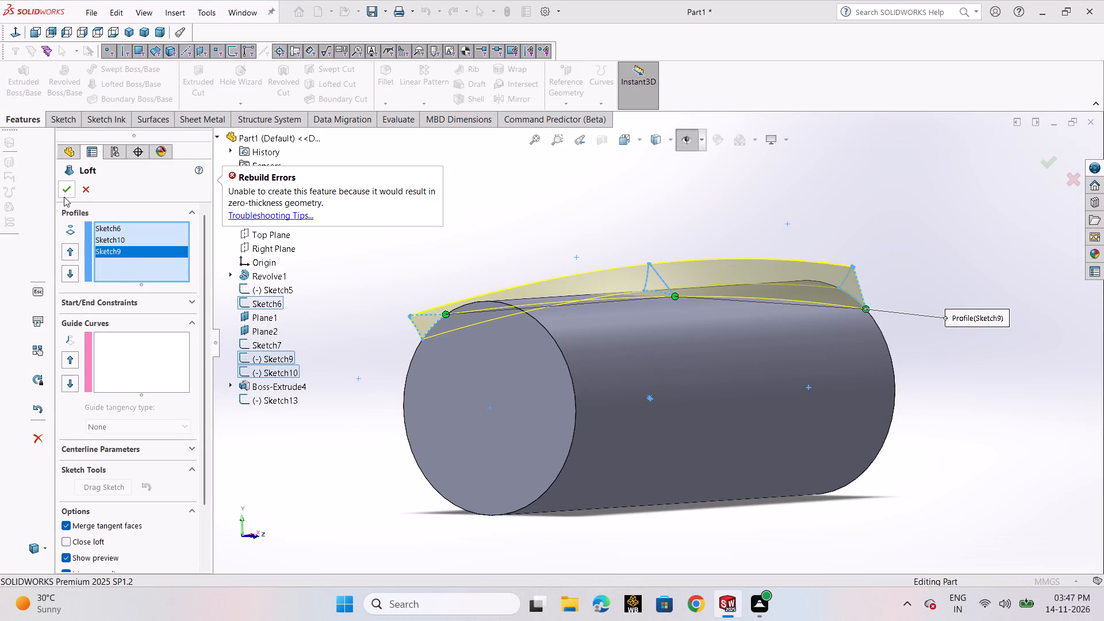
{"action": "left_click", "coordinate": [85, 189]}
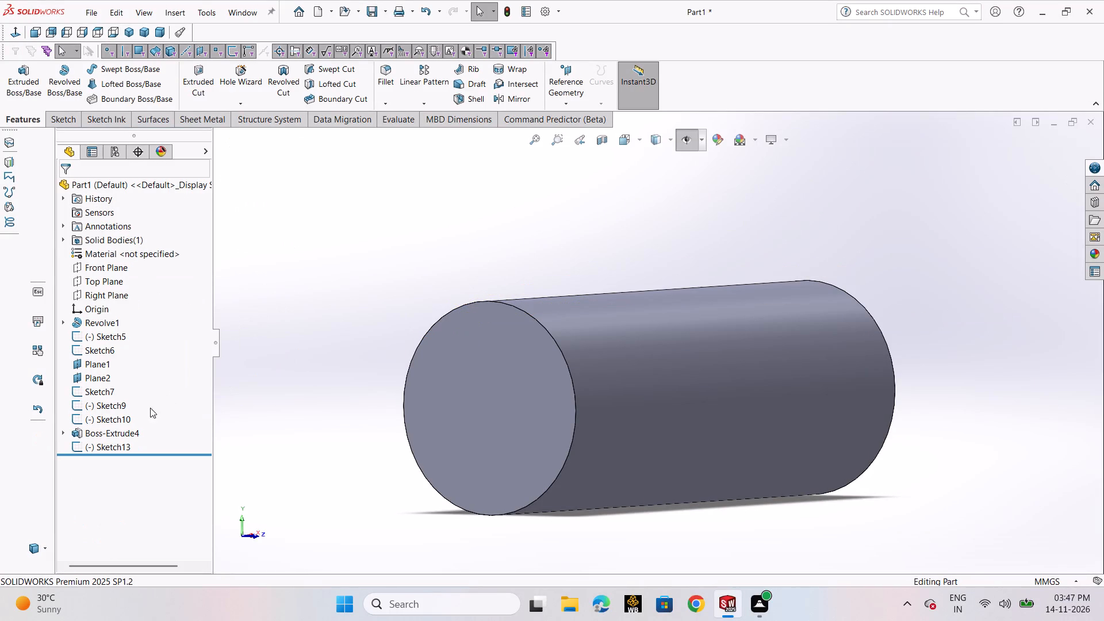
Edit Sketch9, dimension the radius of the tooth profile's lower arc as 5.8 mm, and exit the sketch.
{"action": "left_click", "coordinate": [116, 409]}
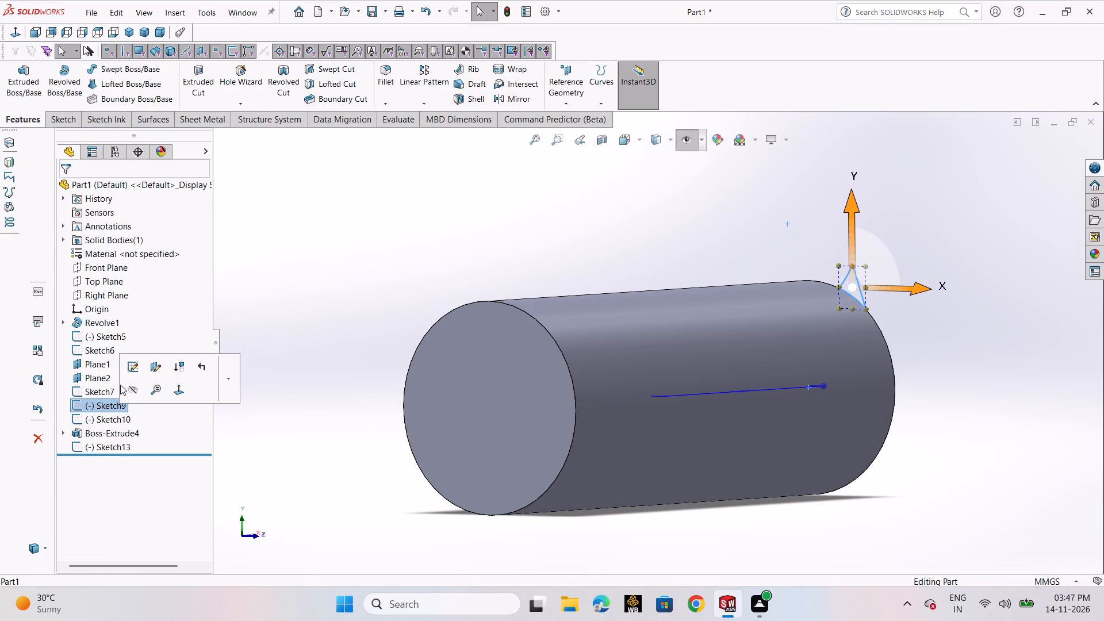
{"action": "left_click", "coordinate": [136, 371]}
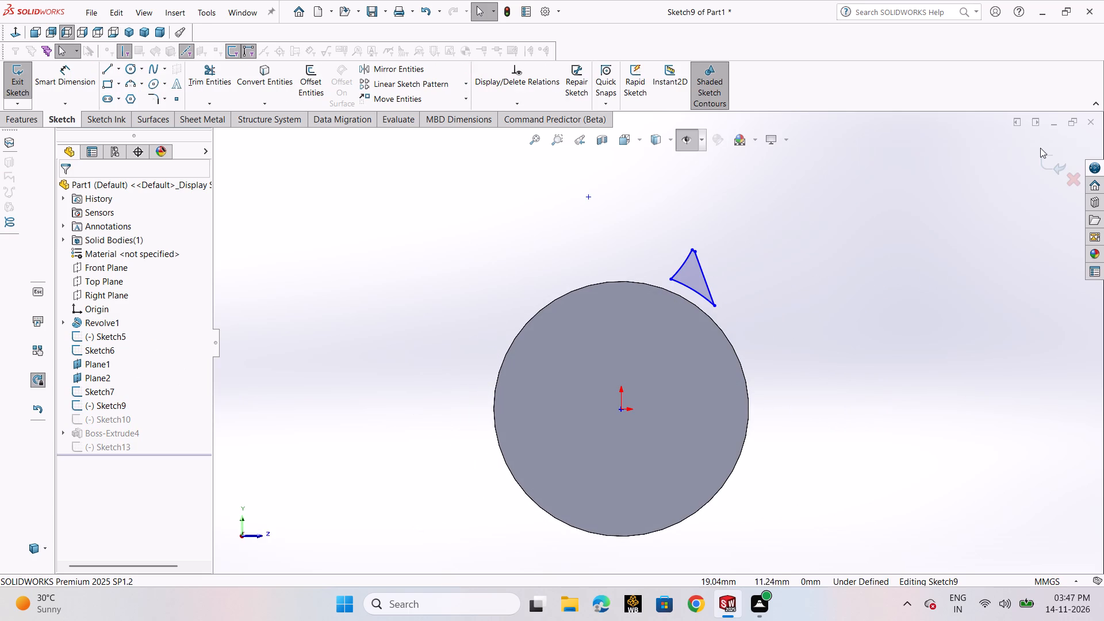
{"action": "left_click", "coordinate": [74, 87]}
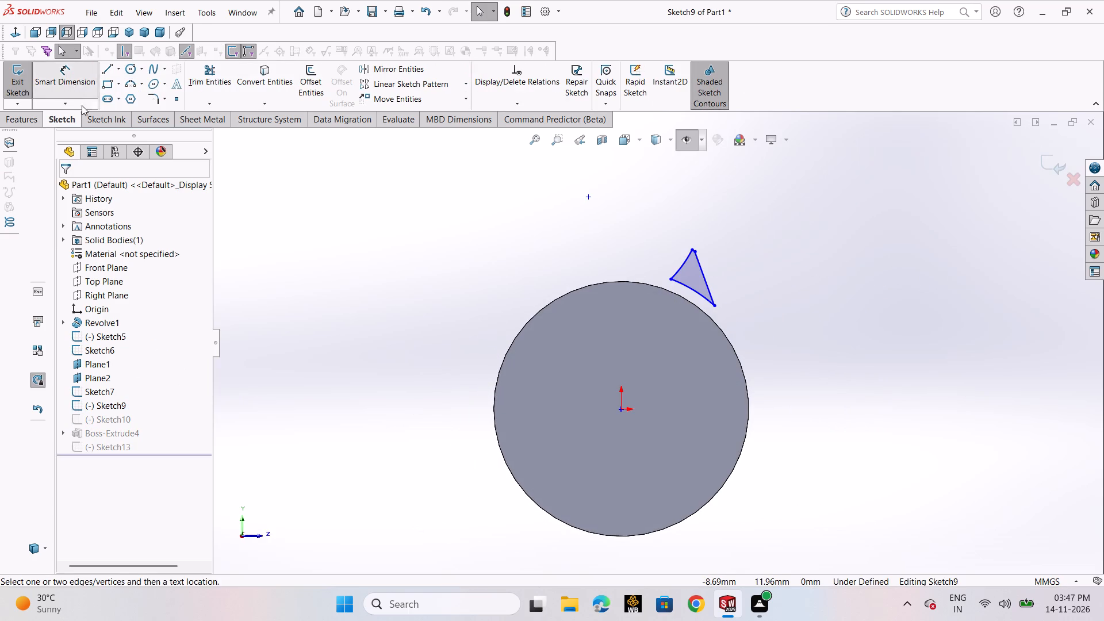
{"action": "left_click", "coordinate": [687, 286]}
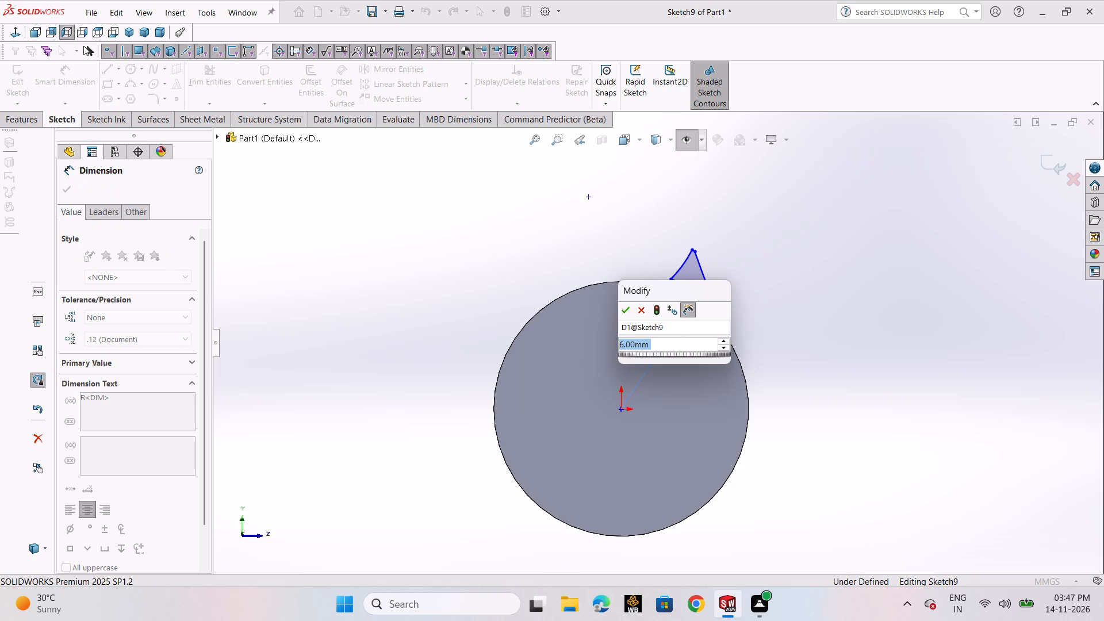
{"action": "type", "text": "5.8"}
{"action": "key", "text": "Return"}
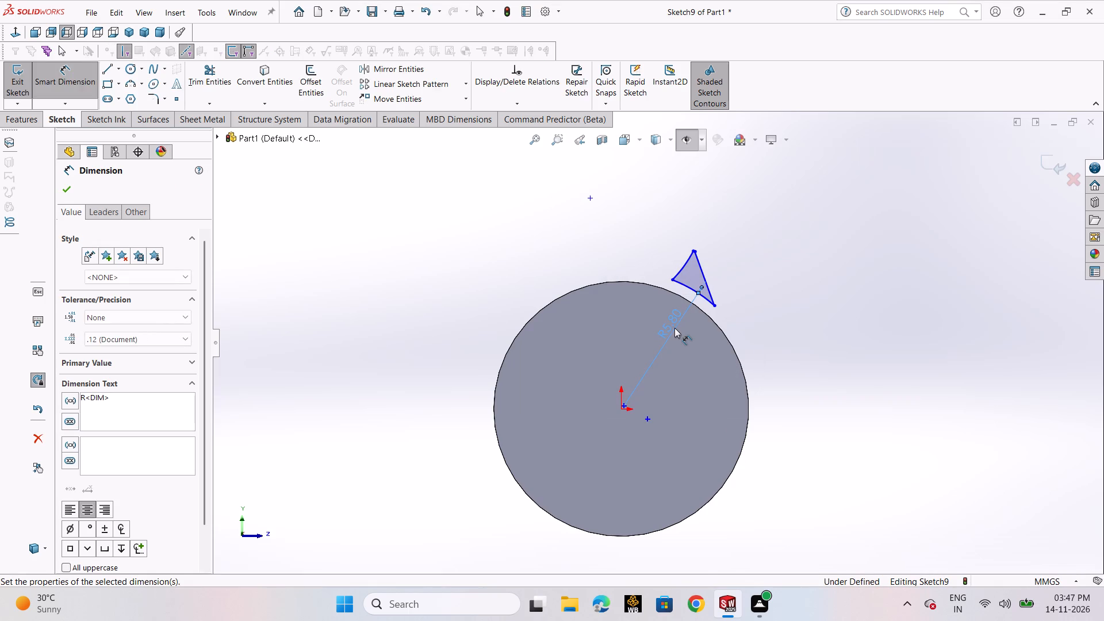
{"action": "left_click", "coordinate": [67, 190]}
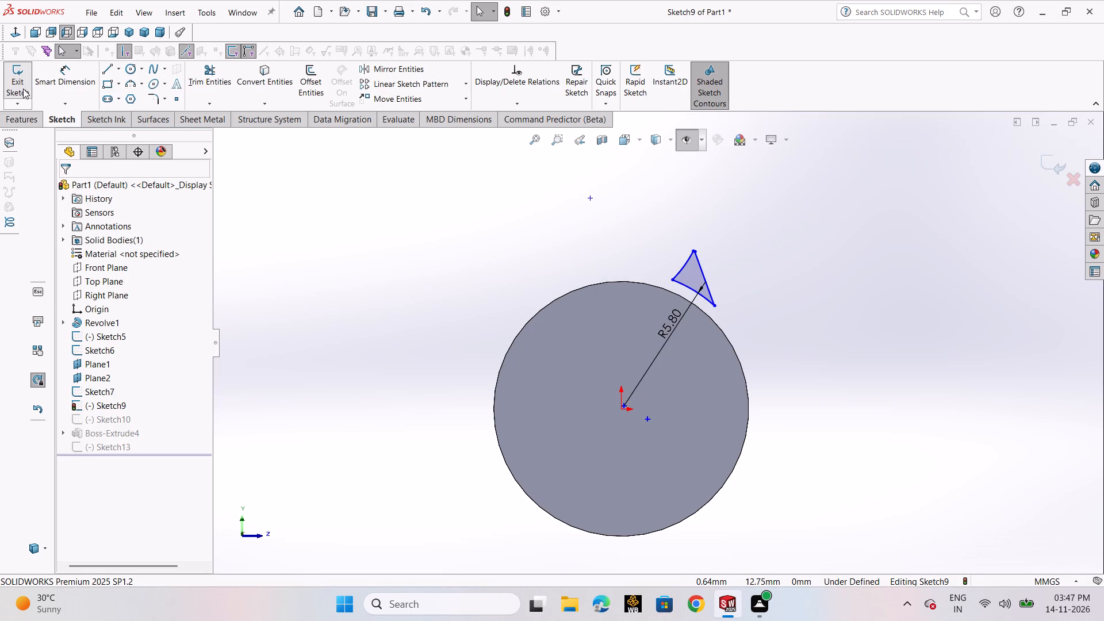
{"action": "left_click", "coordinate": [23, 89]}
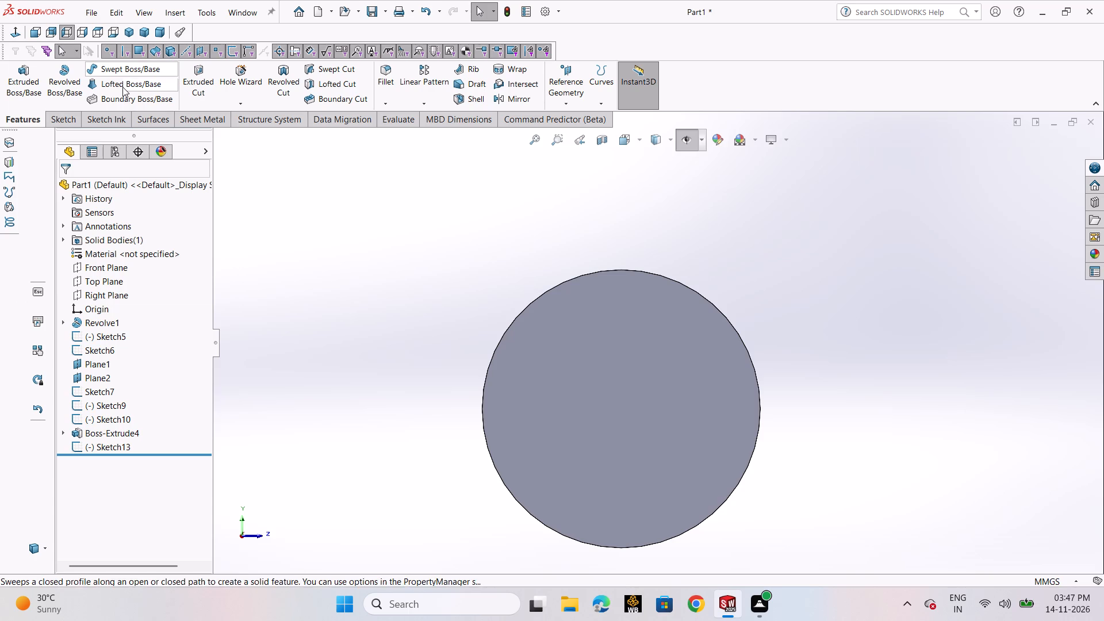
Loft a solid tooth along the cylinder using profiles Sketch6, Sketch10 and Sketch9, in that order.
{"action": "left_click", "coordinate": [122, 87]}
{"action": "left_click", "coordinate": [220, 137]}
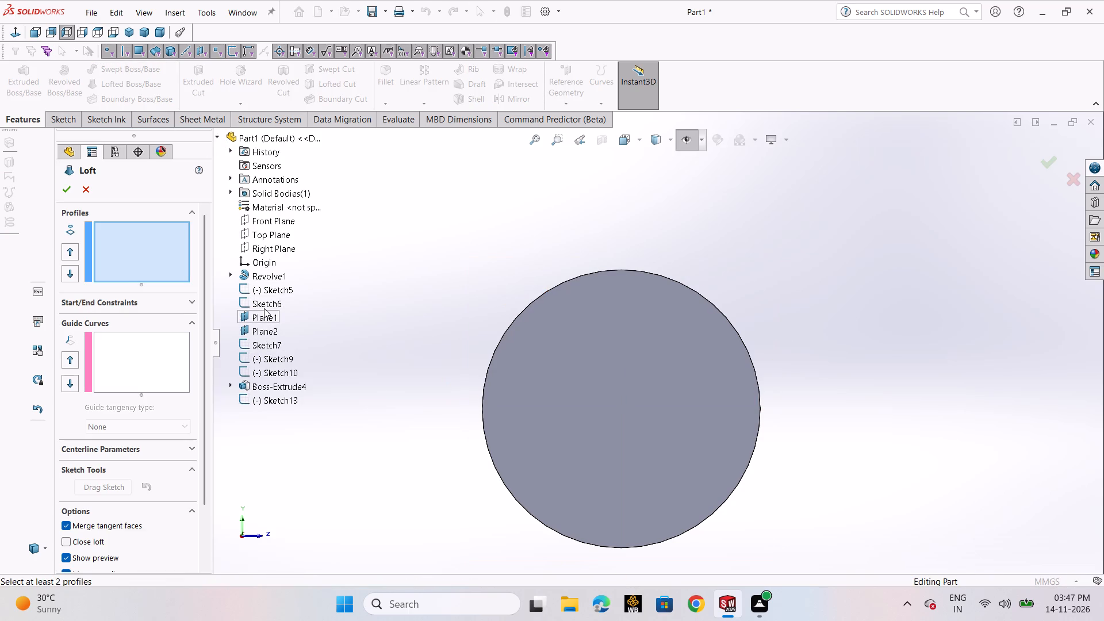
{"action": "left_click", "coordinate": [264, 308]}
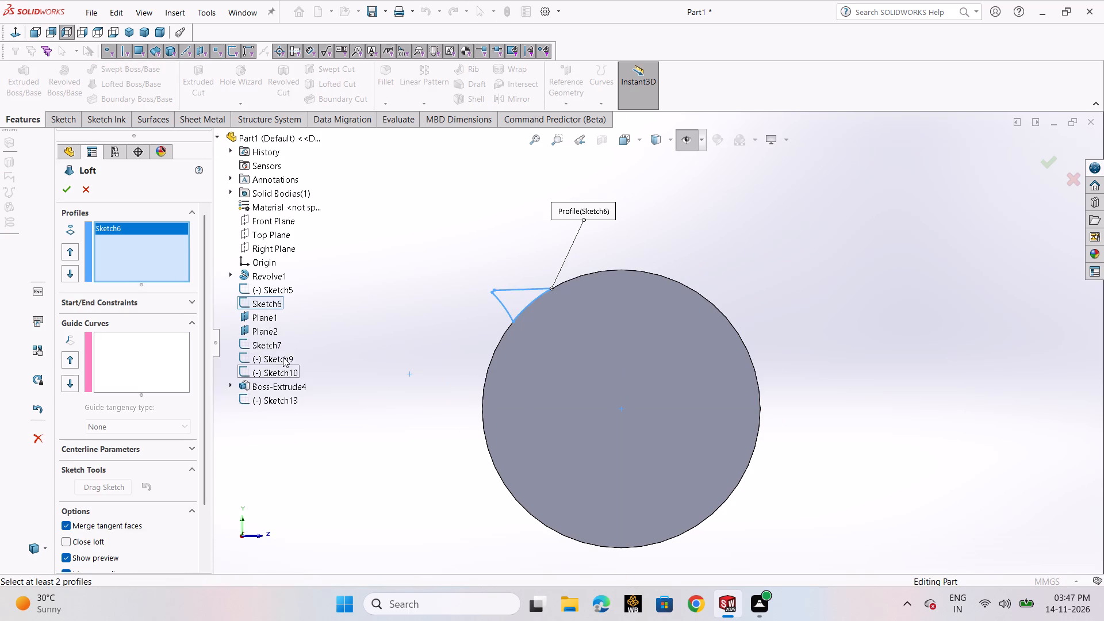
{"action": "middle_click_drag", "start_coordinate": [416, 331], "coordinate": [397, 355]}
{"action": "scroll", "coordinate": [390, 352], "scroll_direction": "up", "scroll_amount": 1}
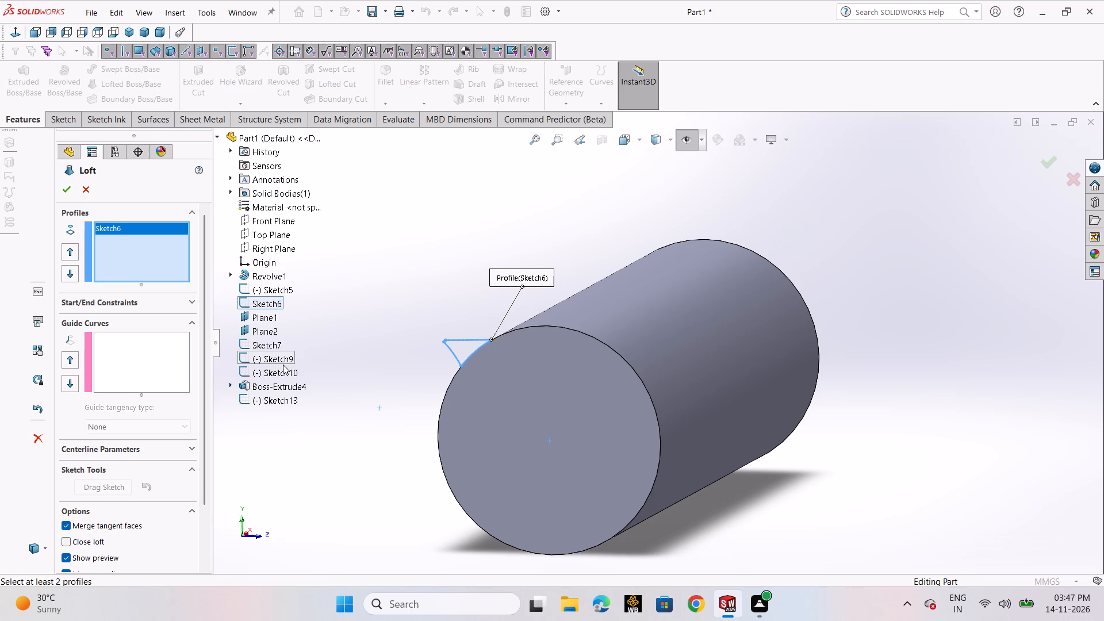
{"action": "left_click", "coordinate": [283, 370]}
{"action": "left_click", "coordinate": [277, 361]}
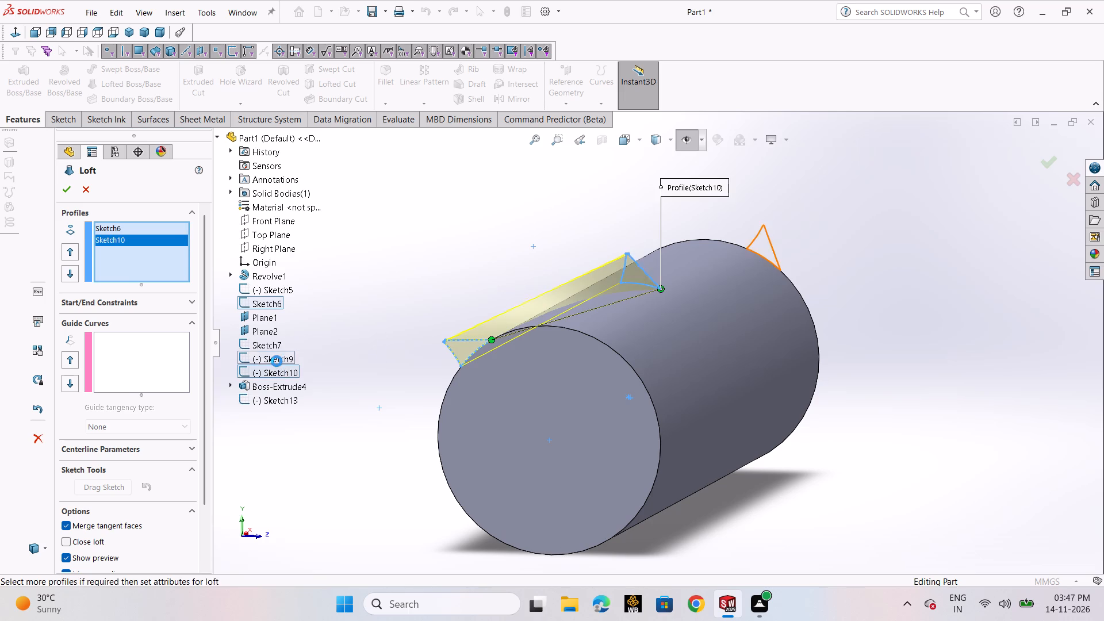
{"action": "middle_click_drag", "start_coordinate": [850, 309], "coordinate": [861, 256]}
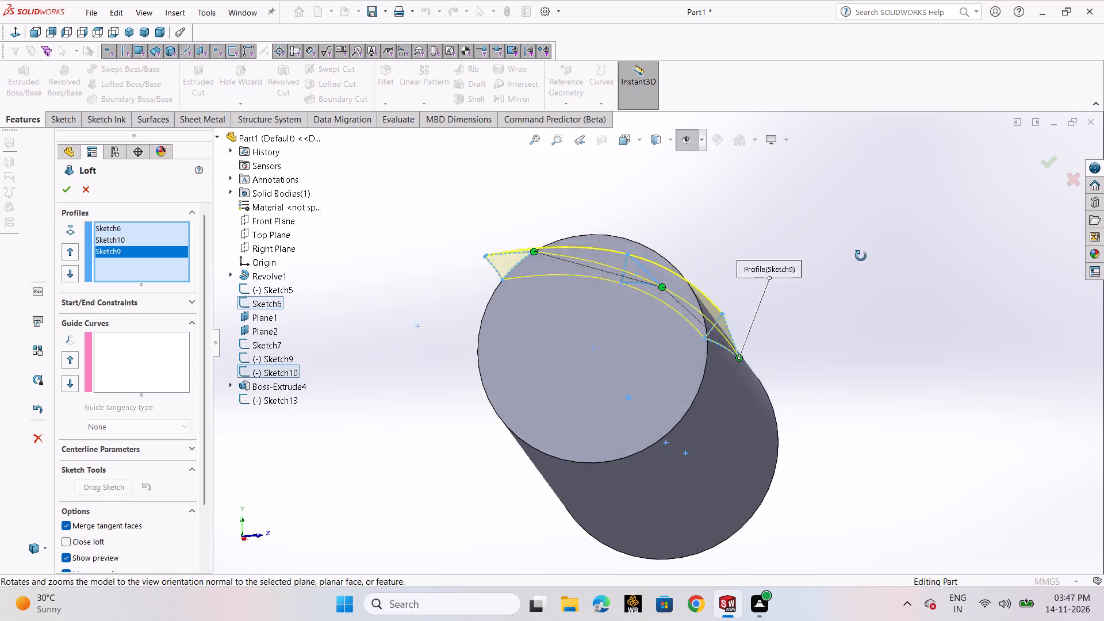
{"action": "middle_click_drag", "start_coordinate": [861, 256], "coordinate": [806, 284]}
{"action": "middle_click", "coordinate": [806, 285]}
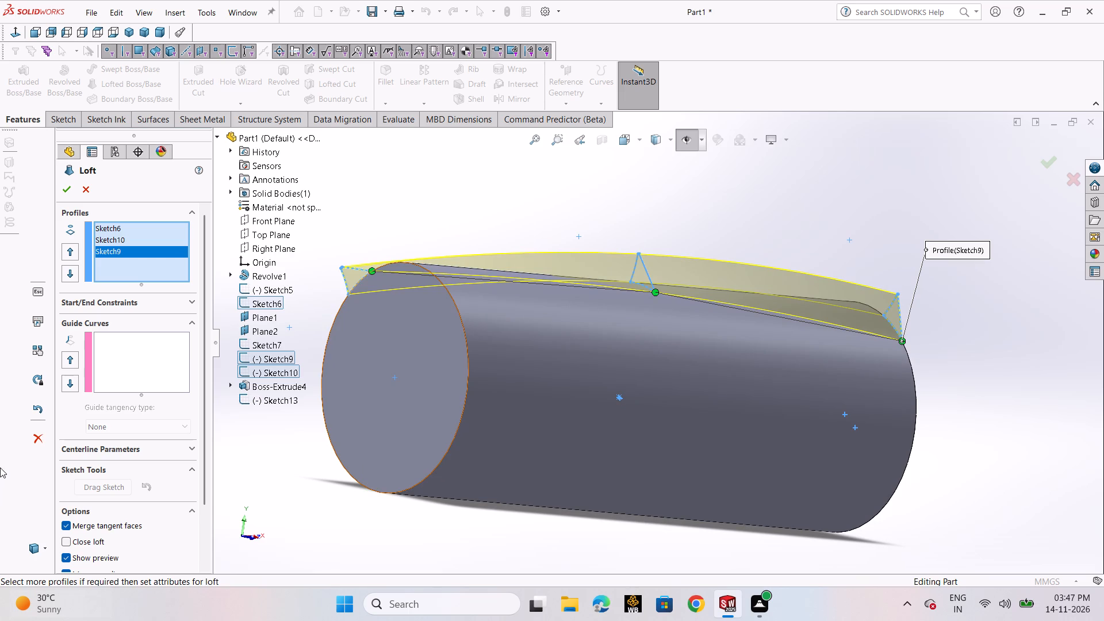
{"action": "left_click", "coordinate": [64, 187]}
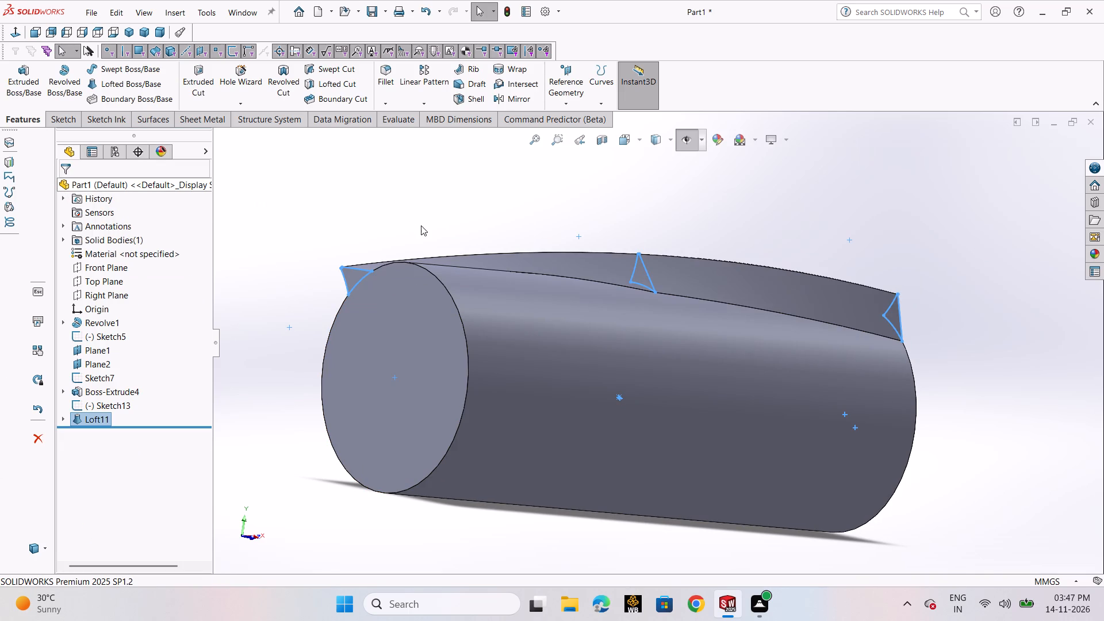
{"action": "left_click", "coordinate": [421, 227]}
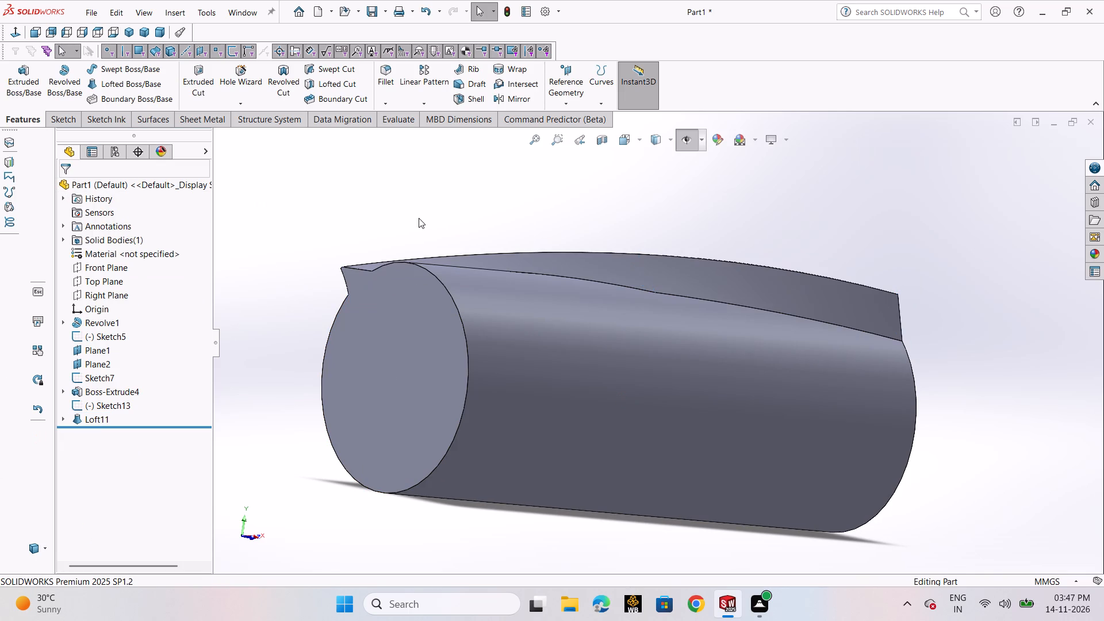
Edit the tooth loft to turn off merging of tangent faces.
{"action": "key", "text": "ctrl+7"}
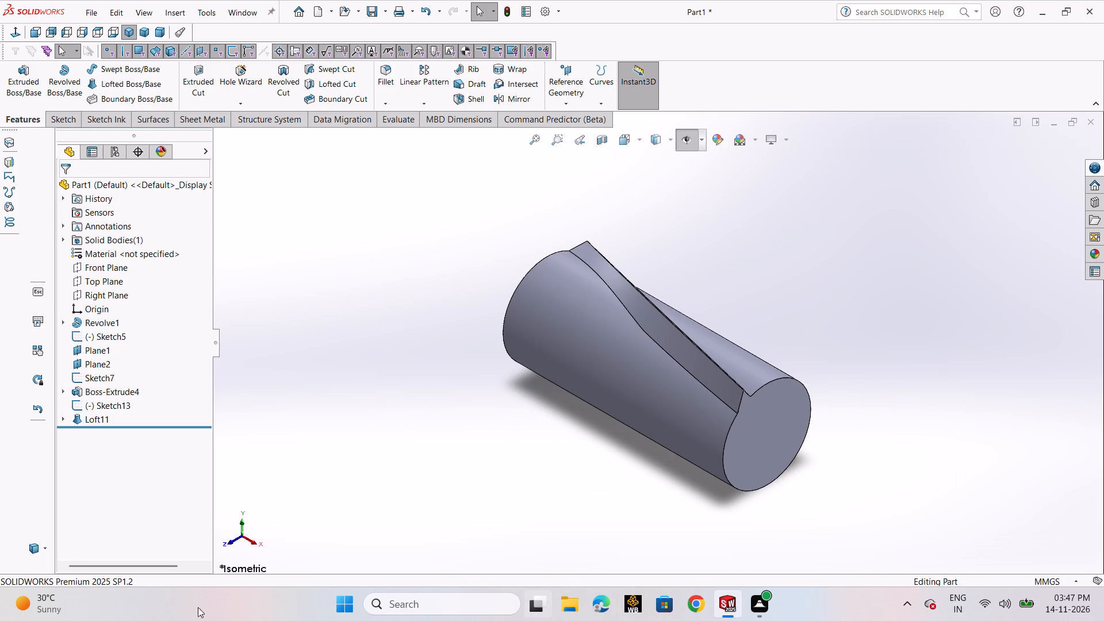
{"action": "left_click", "coordinate": [105, 423]}
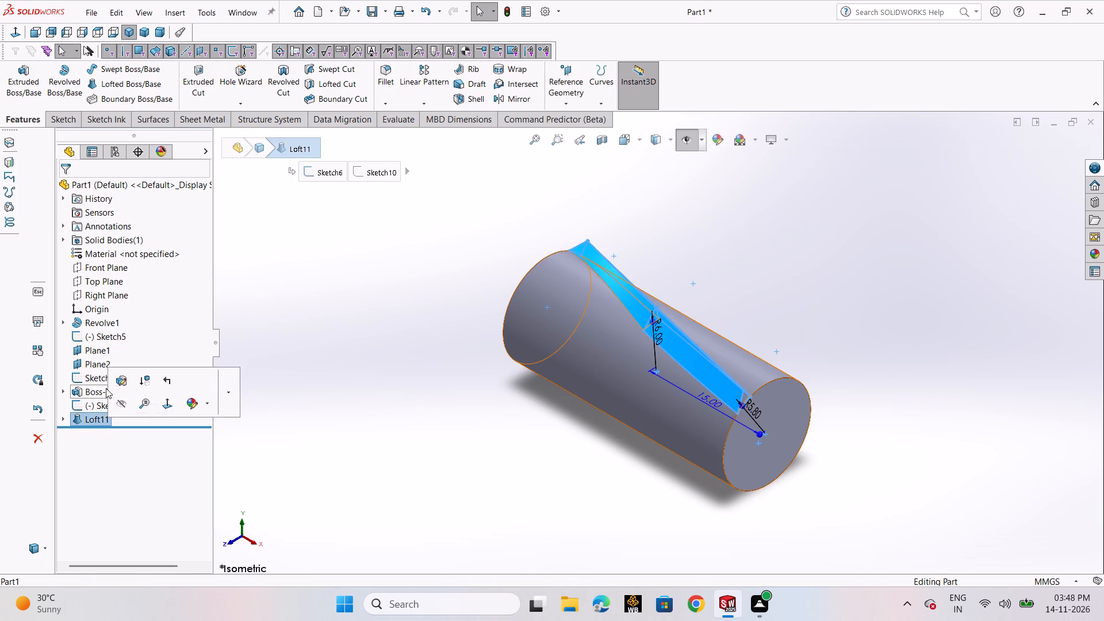
{"action": "left_click", "coordinate": [118, 383]}
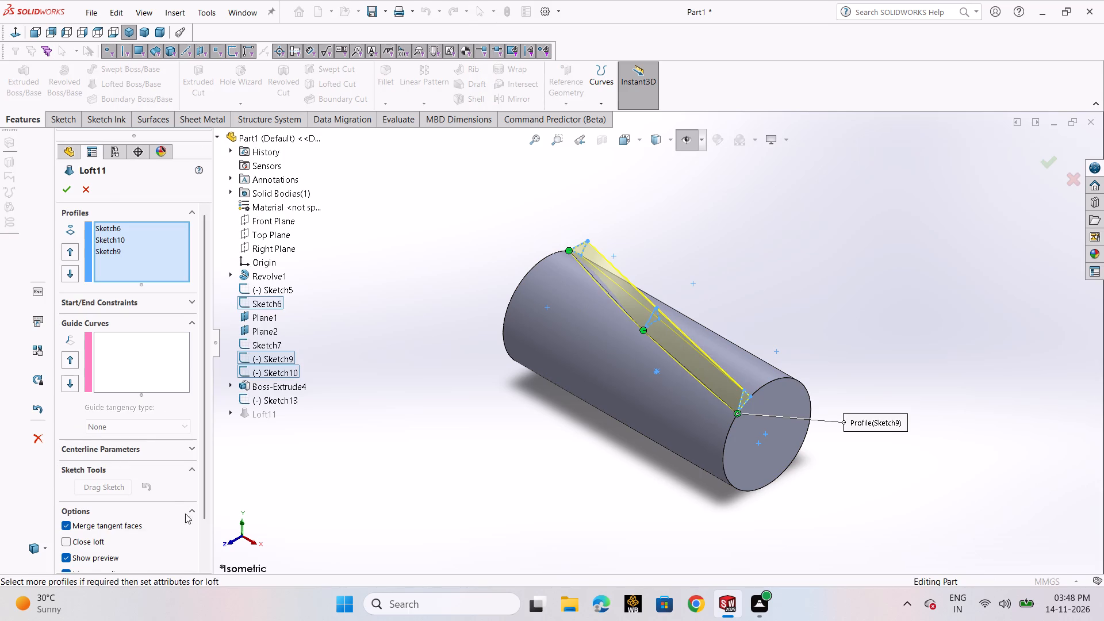
{"action": "left_click", "coordinate": [137, 524]}
{"action": "left_click", "coordinate": [68, 185]}
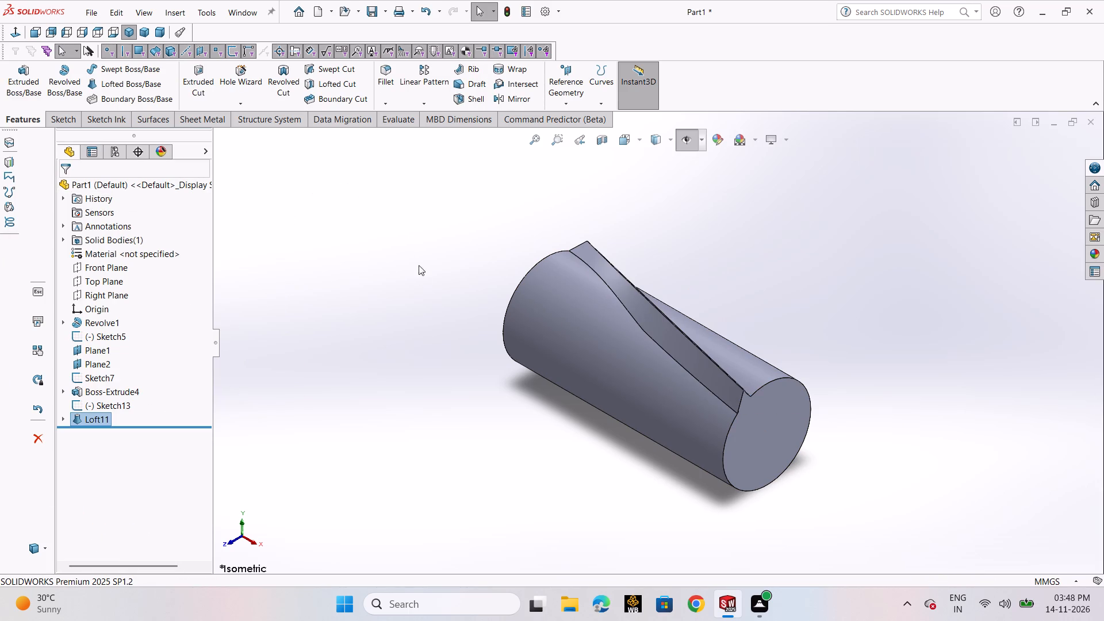
{"action": "left_click", "coordinate": [421, 291]}
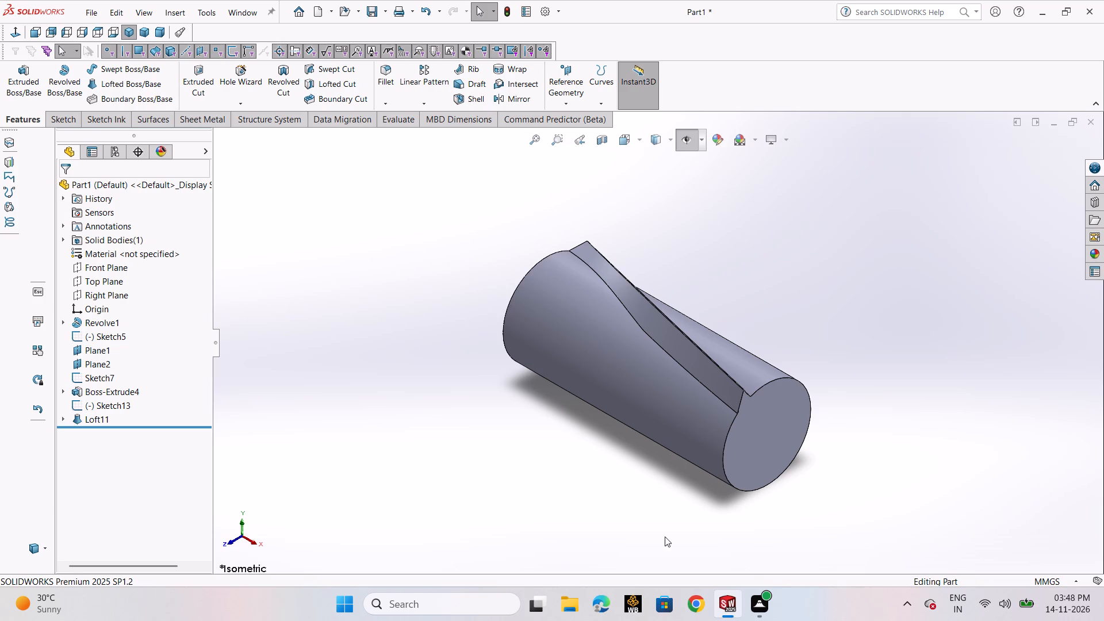
Circular-pattern the lofted tooth around the cylinder's circular end edge, using 15 instances at an instance spacing of 360/15 (24 degrees).
{"action": "middle_click_drag", "start_coordinate": [390, 465], "coordinate": [403, 358]}
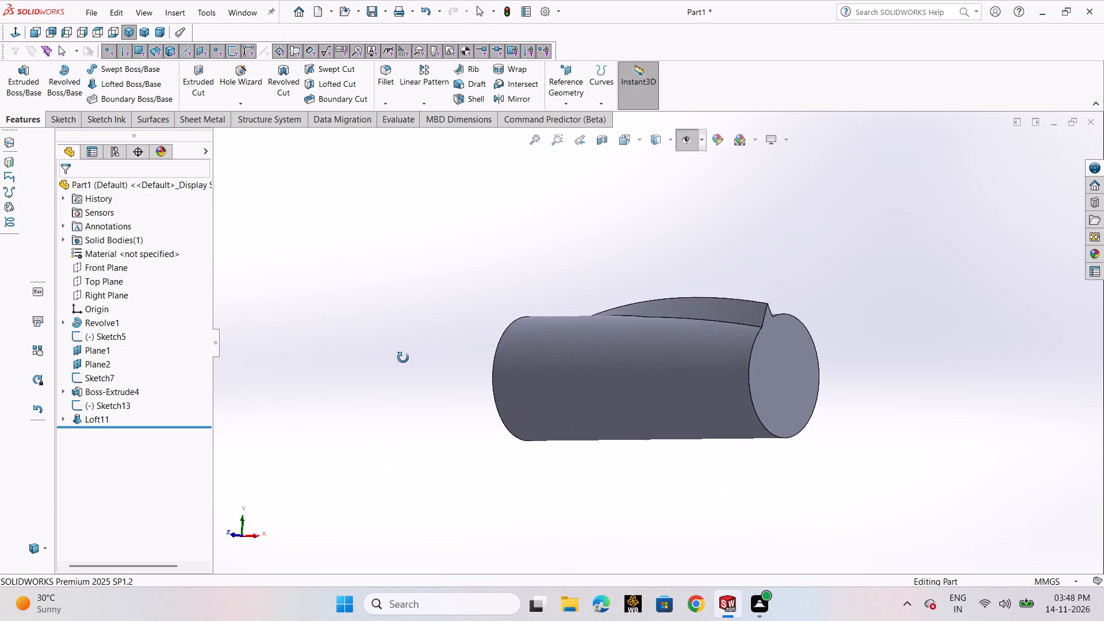
{"action": "middle_click_drag", "start_coordinate": [403, 358], "coordinate": [538, 346]}
{"action": "middle_click", "coordinate": [538, 346]}
{"action": "middle_click_drag", "start_coordinate": [539, 346], "coordinate": [541, 347]}
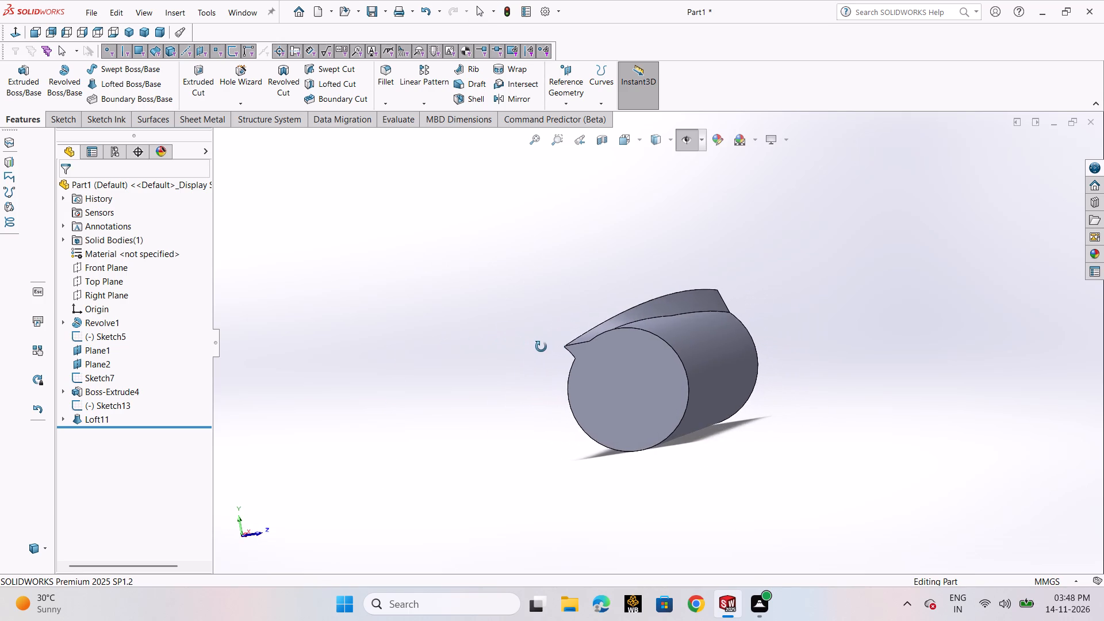
{"action": "middle_click_drag", "start_coordinate": [541, 347], "coordinate": [546, 351]}
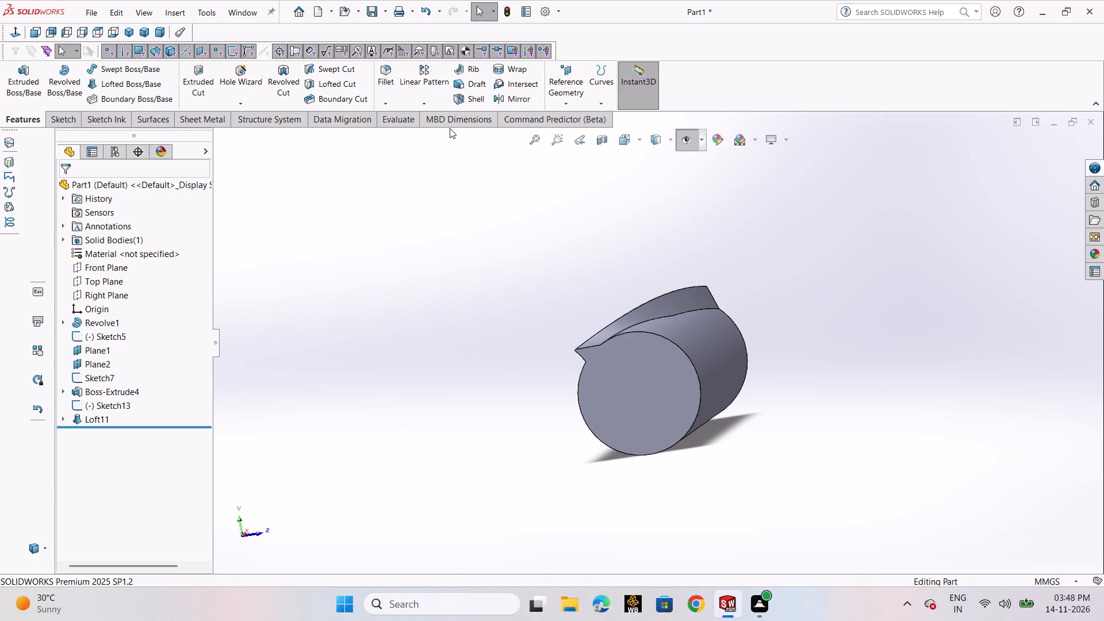
{"action": "left_click", "coordinate": [419, 108]}
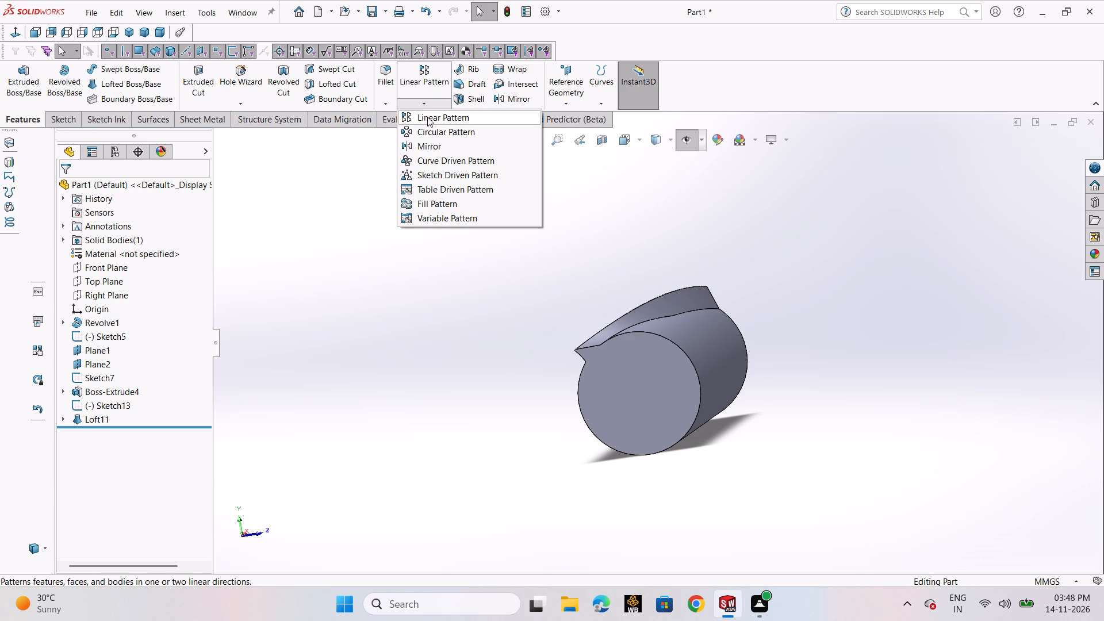
{"action": "left_click", "coordinate": [442, 126]}
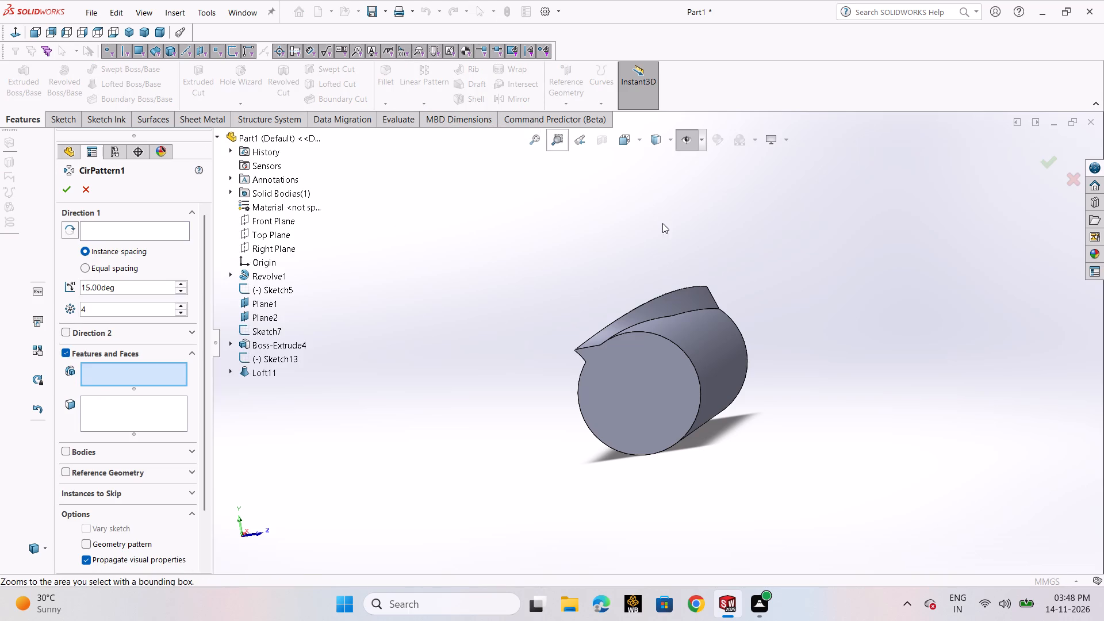
{"action": "left_click", "coordinate": [645, 310]}
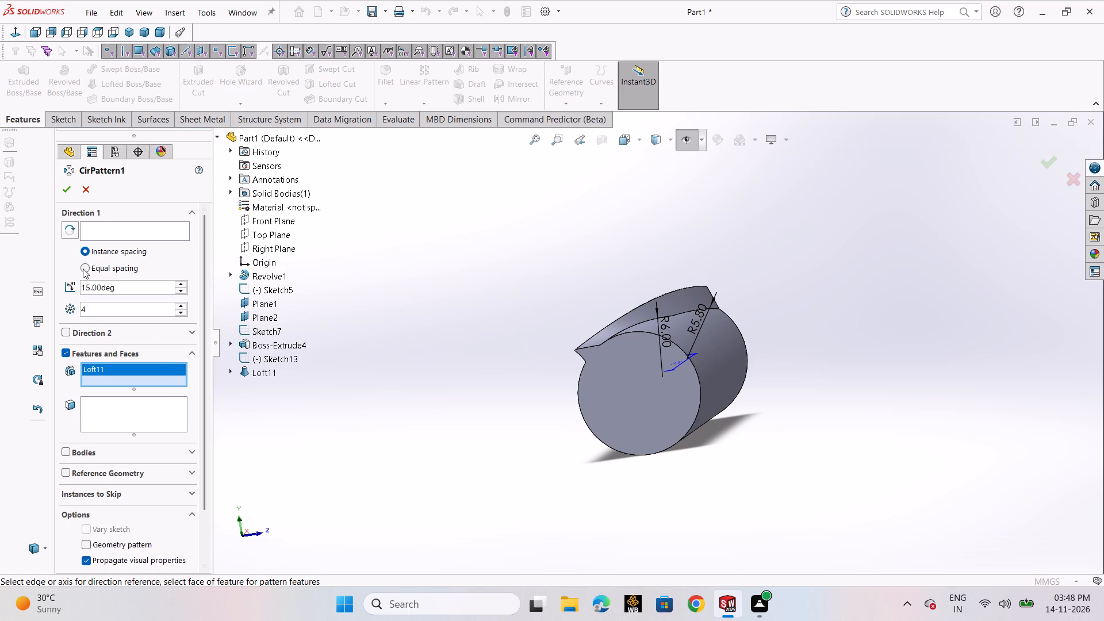
{"action": "left_click", "coordinate": [99, 229]}
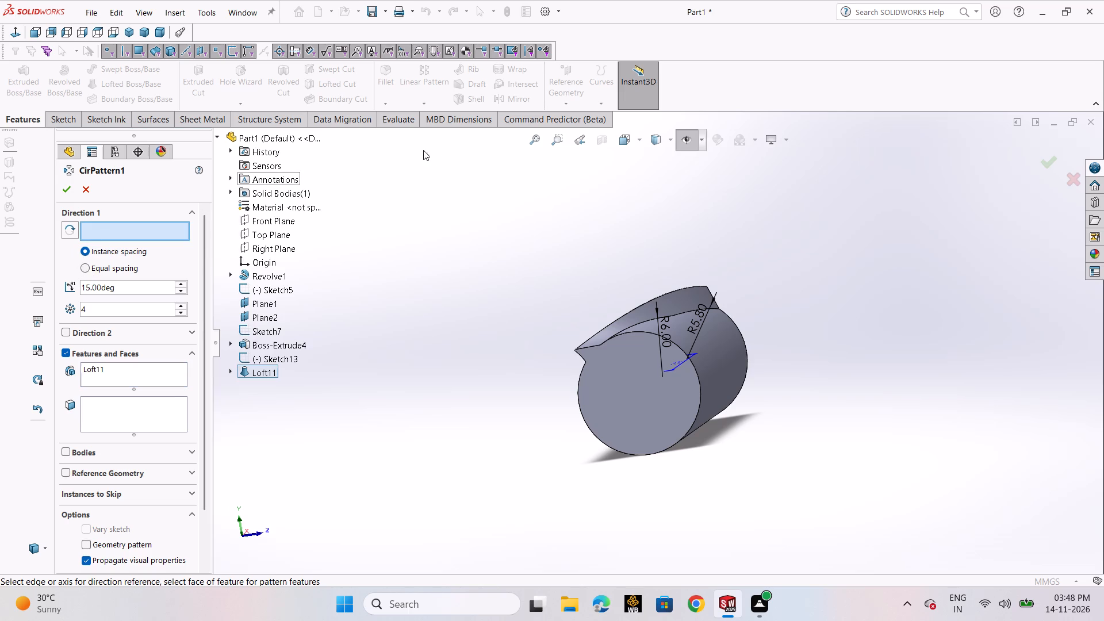
{"action": "left_click", "coordinate": [642, 331]}
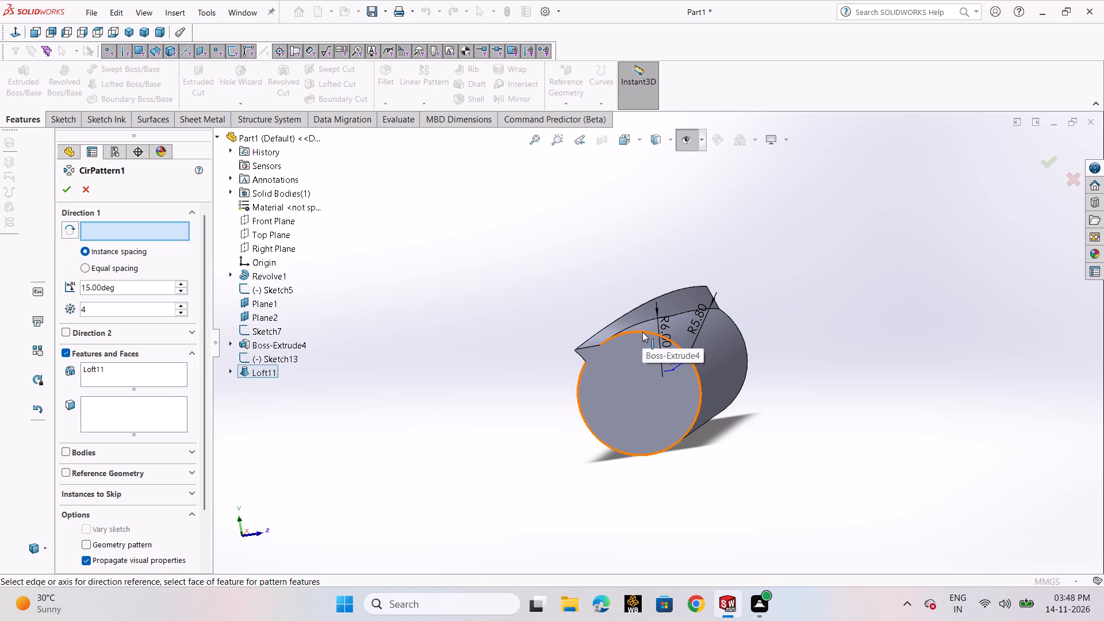
{"action": "double_click", "coordinate": [98, 312]}
{"action": "type", "text": "15"}
{"action": "key", "text": "Return"}
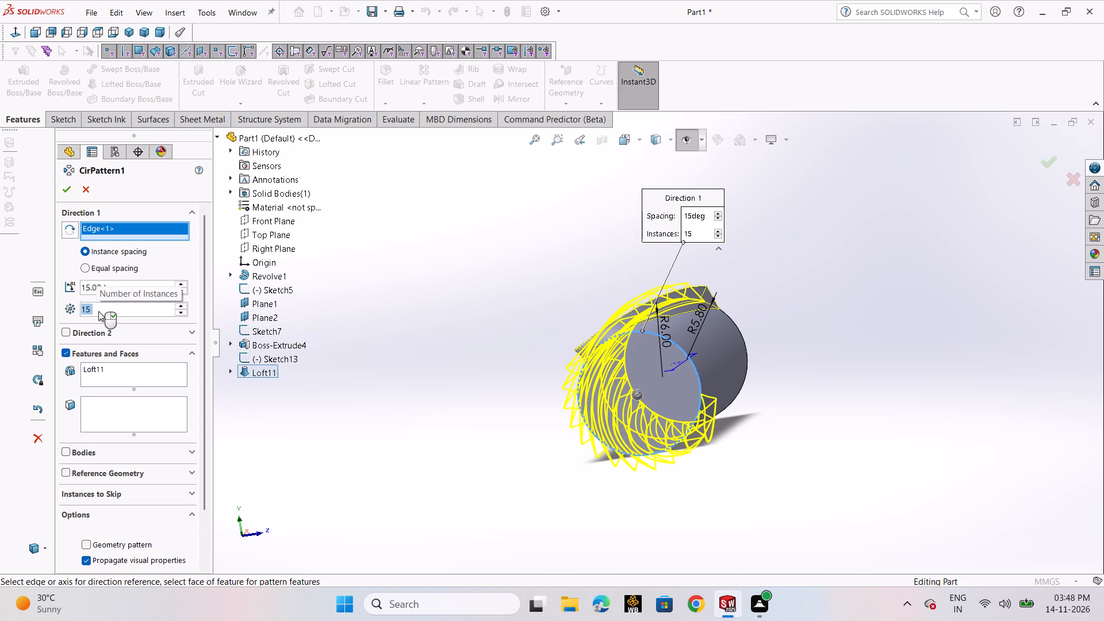
{"action": "double_click", "coordinate": [117, 286]}
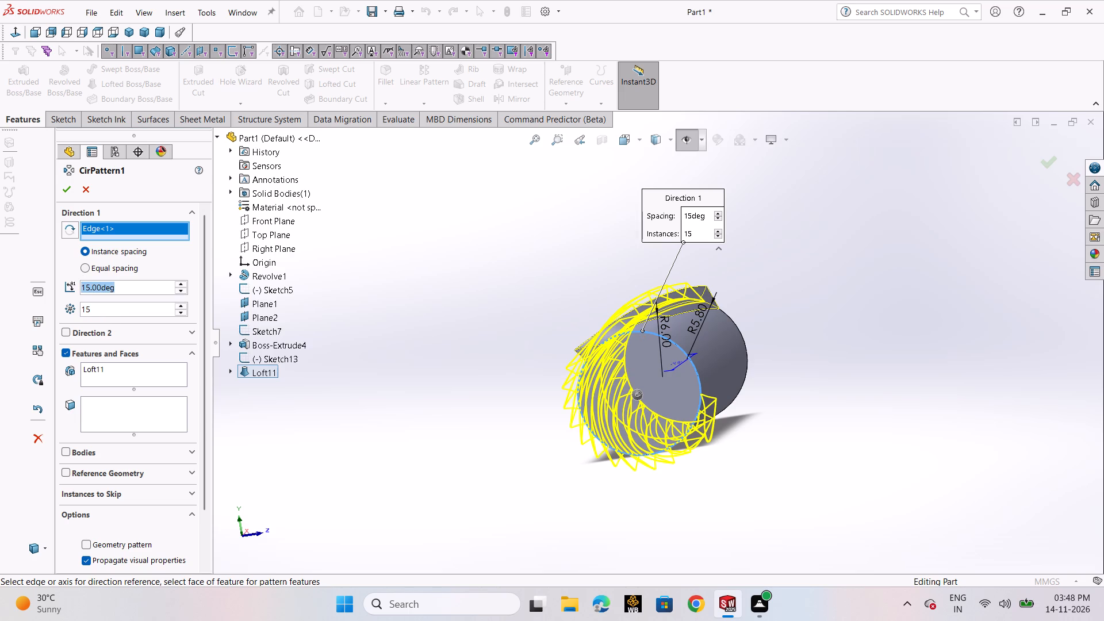
{"action": "type", "text": "360/15"}
{"action": "key", "text": "Return"}
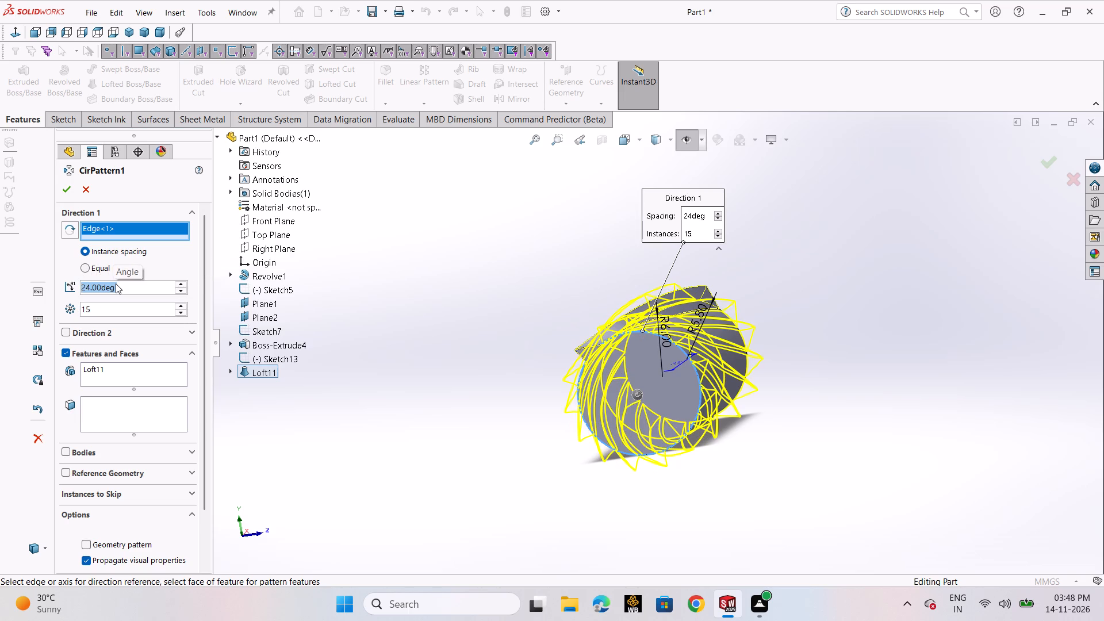
{"action": "key", "text": "Return"}
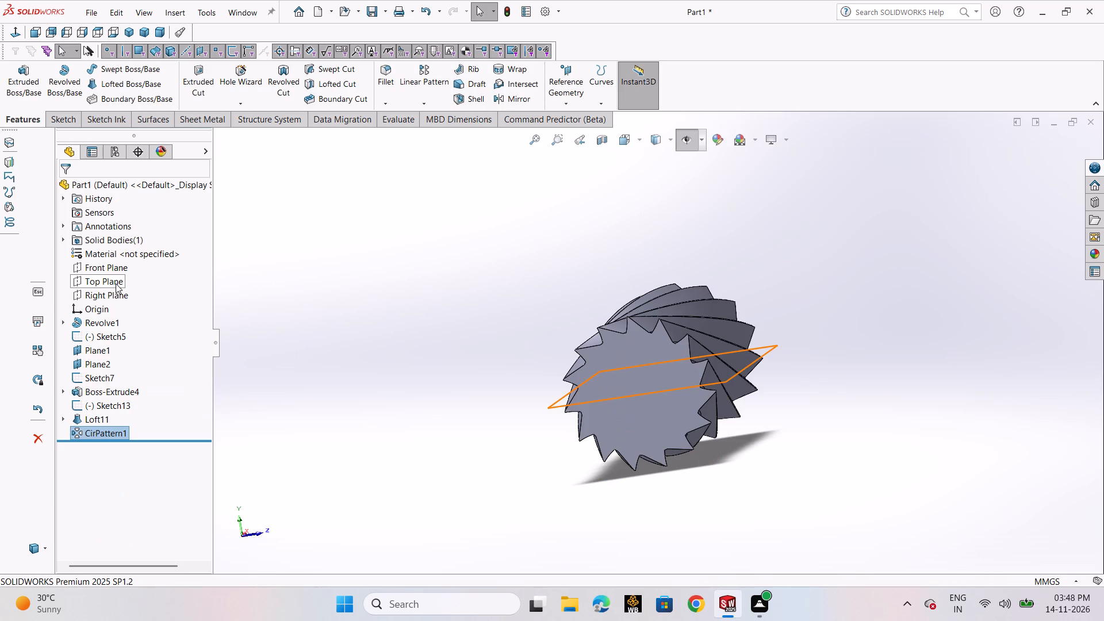
{"action": "left_click", "coordinate": [358, 324]}
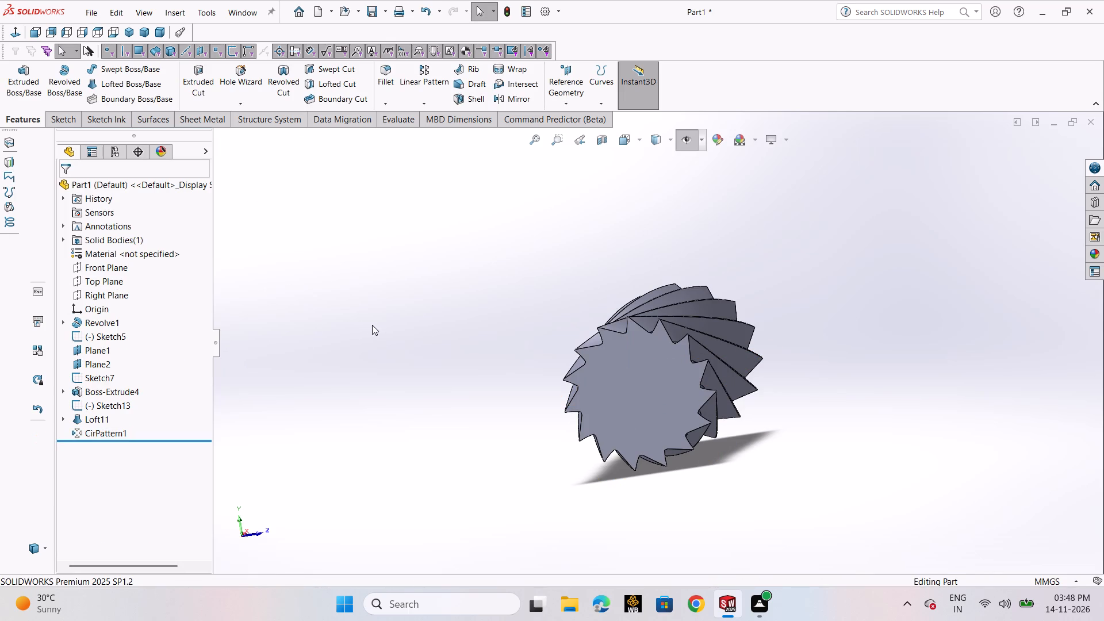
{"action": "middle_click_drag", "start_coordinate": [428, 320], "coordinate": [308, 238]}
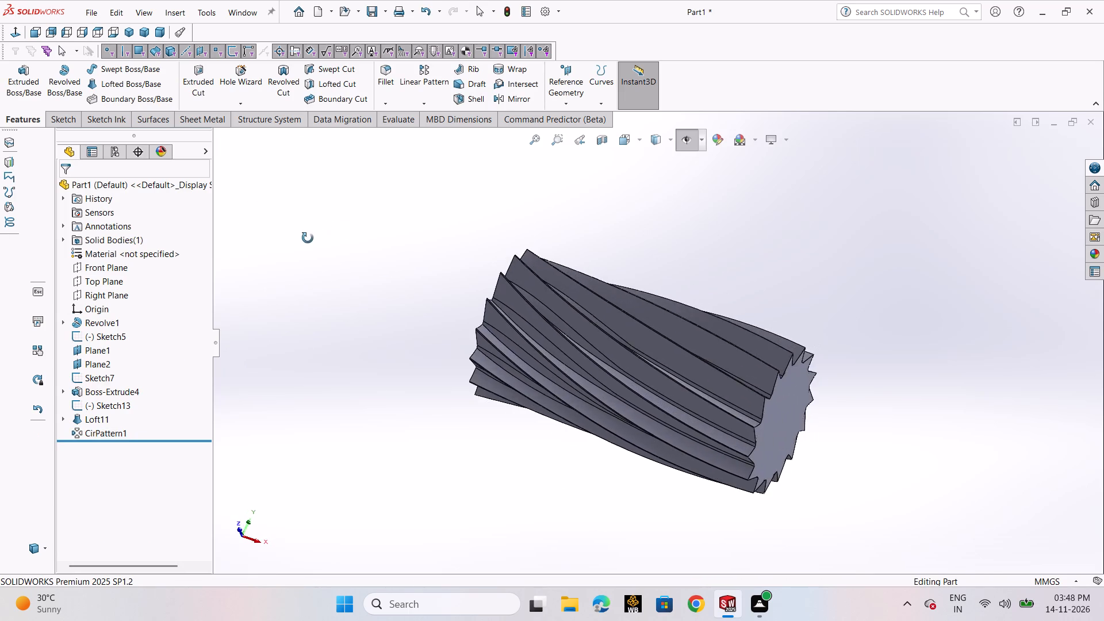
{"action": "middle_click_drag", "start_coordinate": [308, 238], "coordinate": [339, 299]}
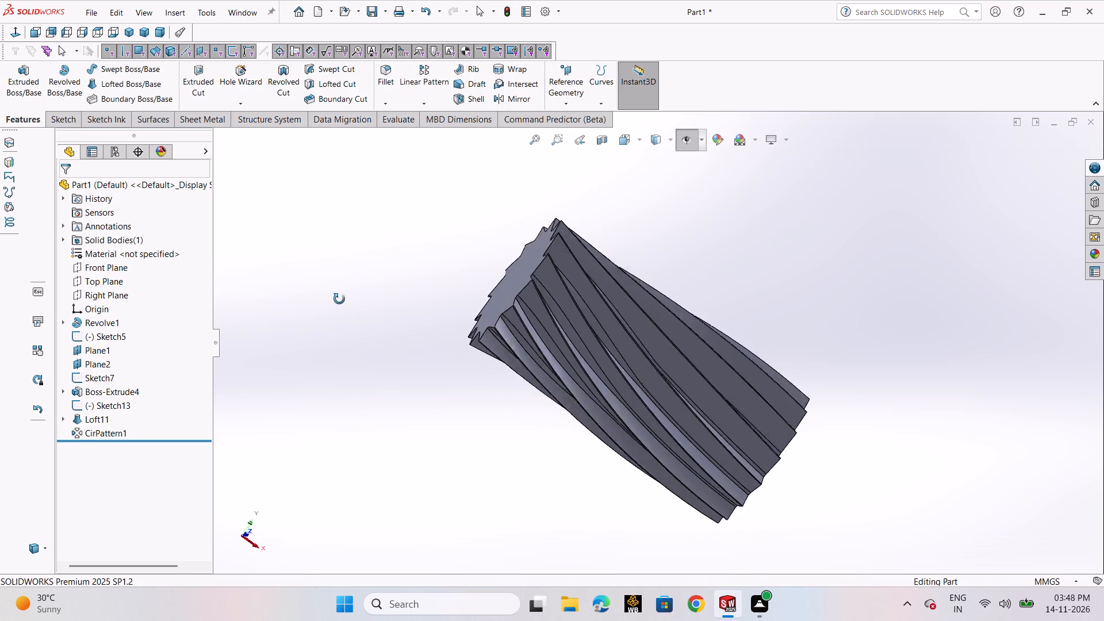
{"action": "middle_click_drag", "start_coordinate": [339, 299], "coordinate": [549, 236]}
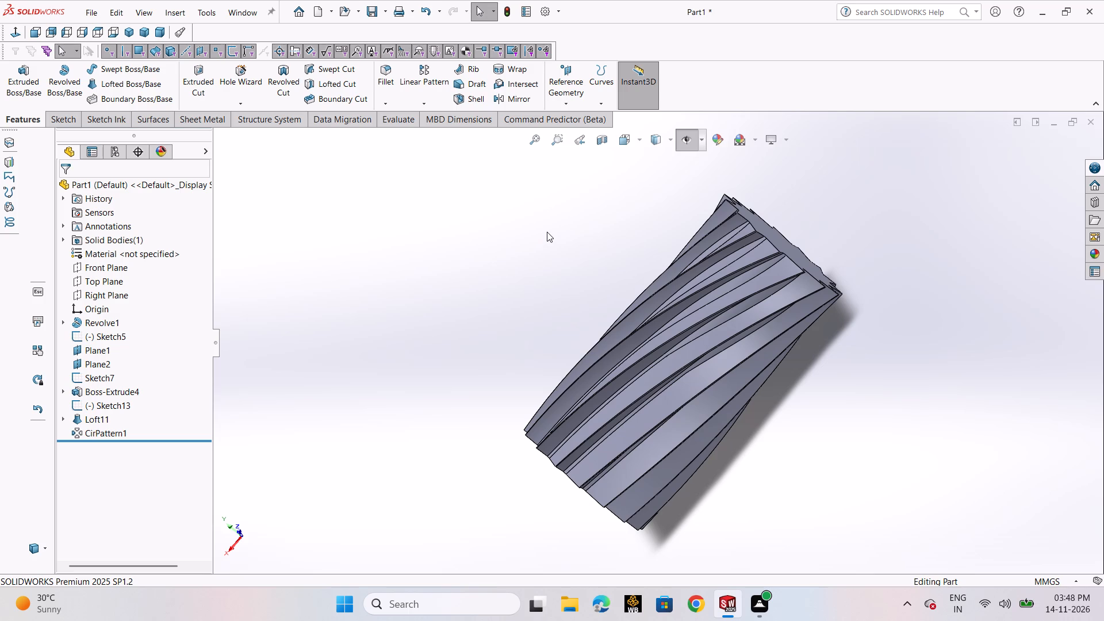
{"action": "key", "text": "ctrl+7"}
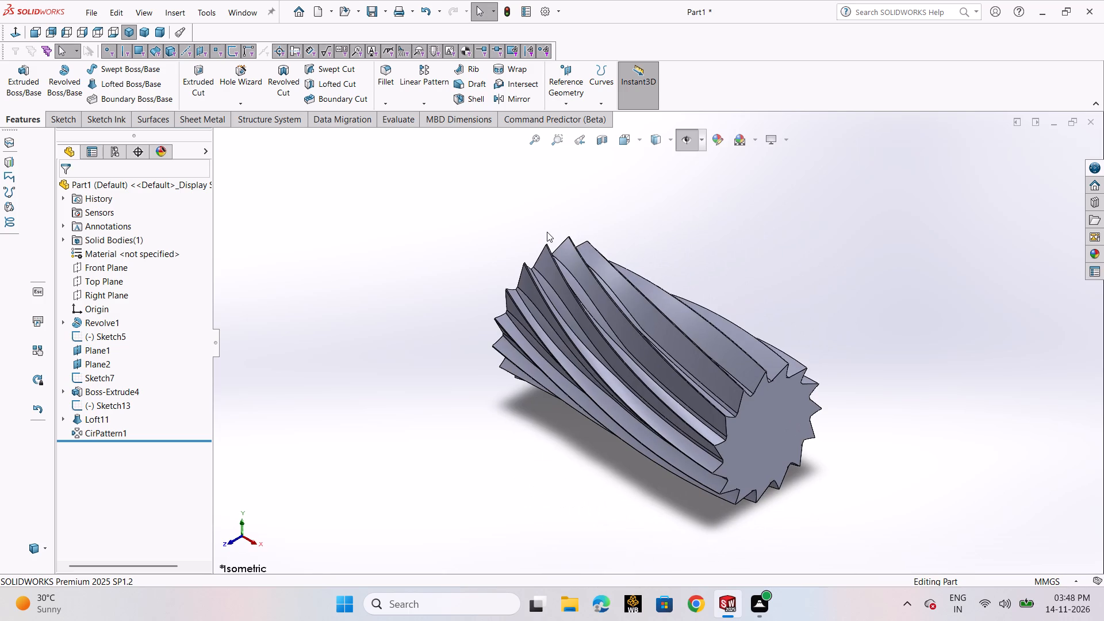
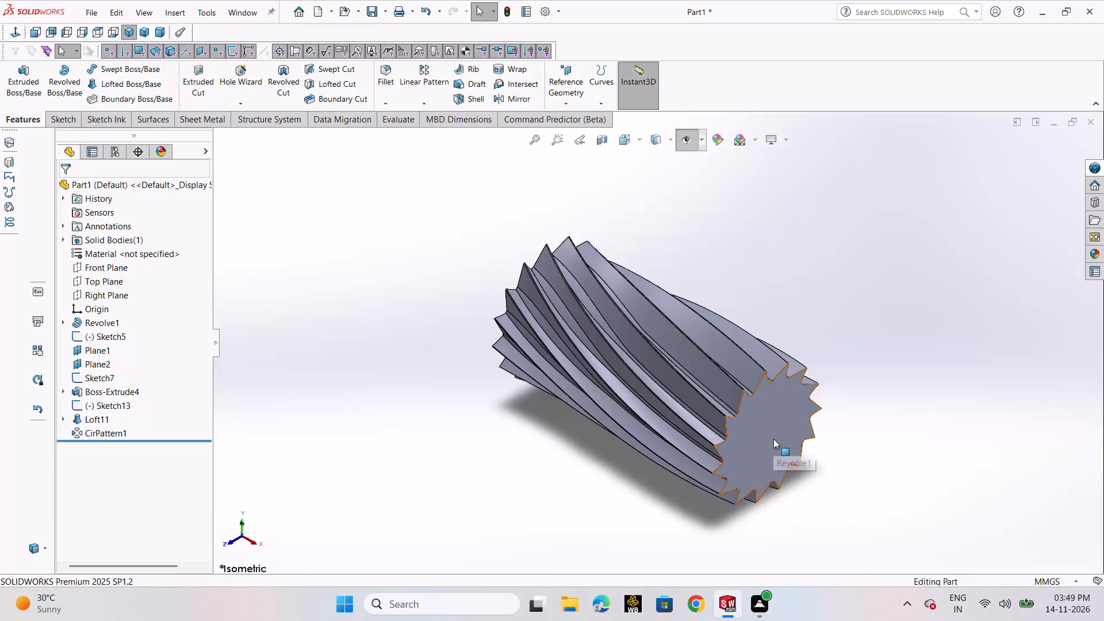
Select the flat toothed end face of the helical-toothed body.
{"action": "left_click", "coordinate": [773, 439]}
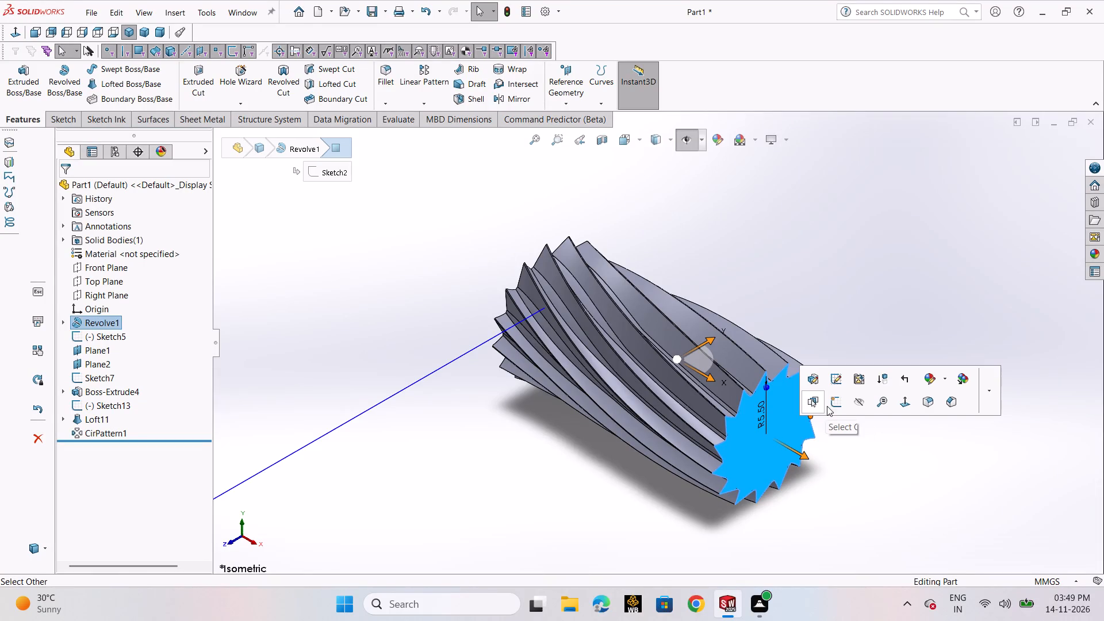
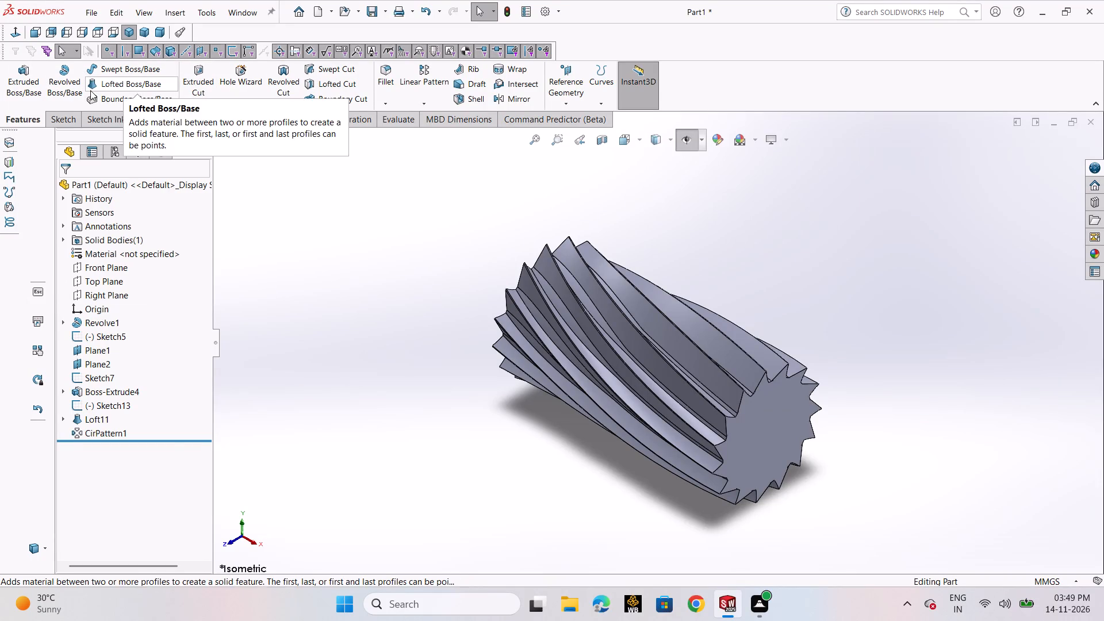
Sketch a circle of about 4.88 mm radius centred on the origin on the flat toothed end face.
{"action": "left_click", "coordinate": [67, 116]}
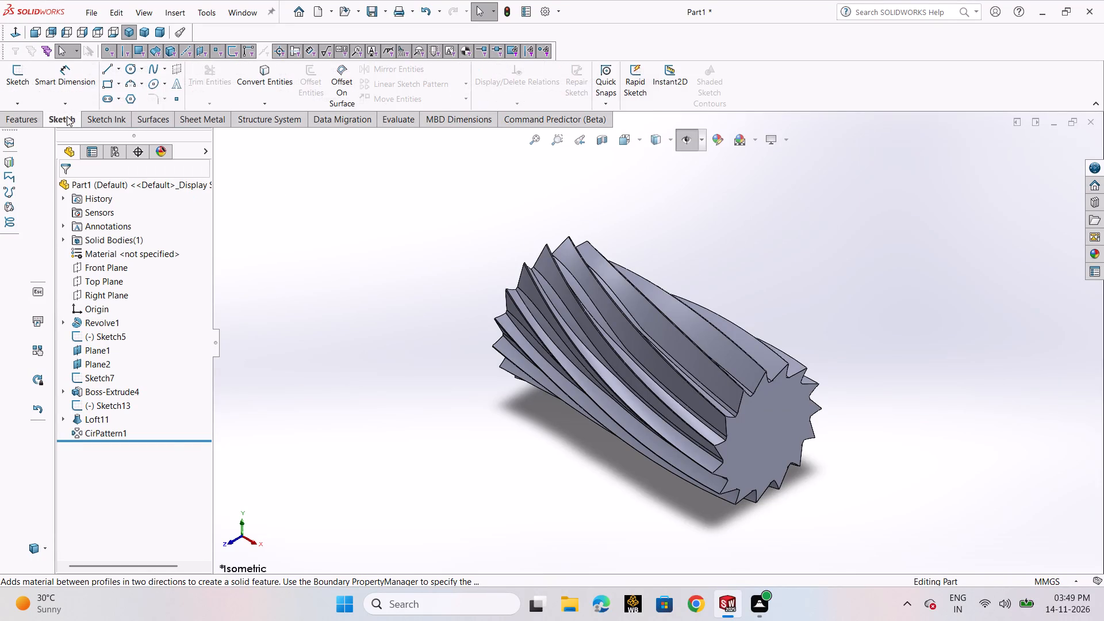
{"action": "left_click", "coordinate": [131, 70]}
{"action": "left_click", "coordinate": [137, 81]}
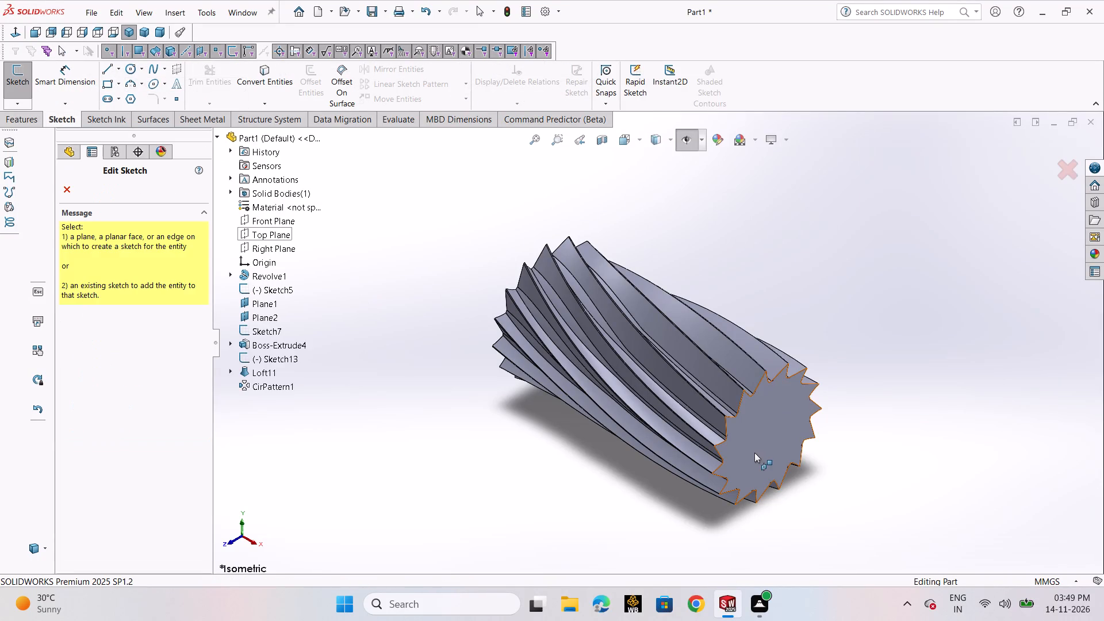
{"action": "left_click", "coordinate": [766, 444]}
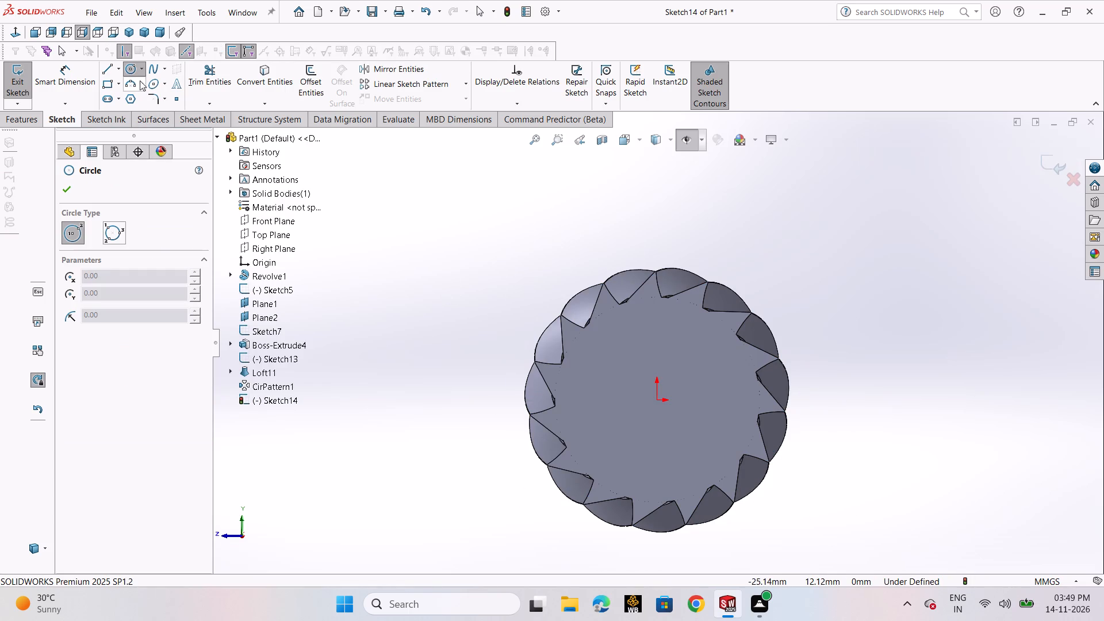
{"action": "left_click", "coordinate": [658, 400]}
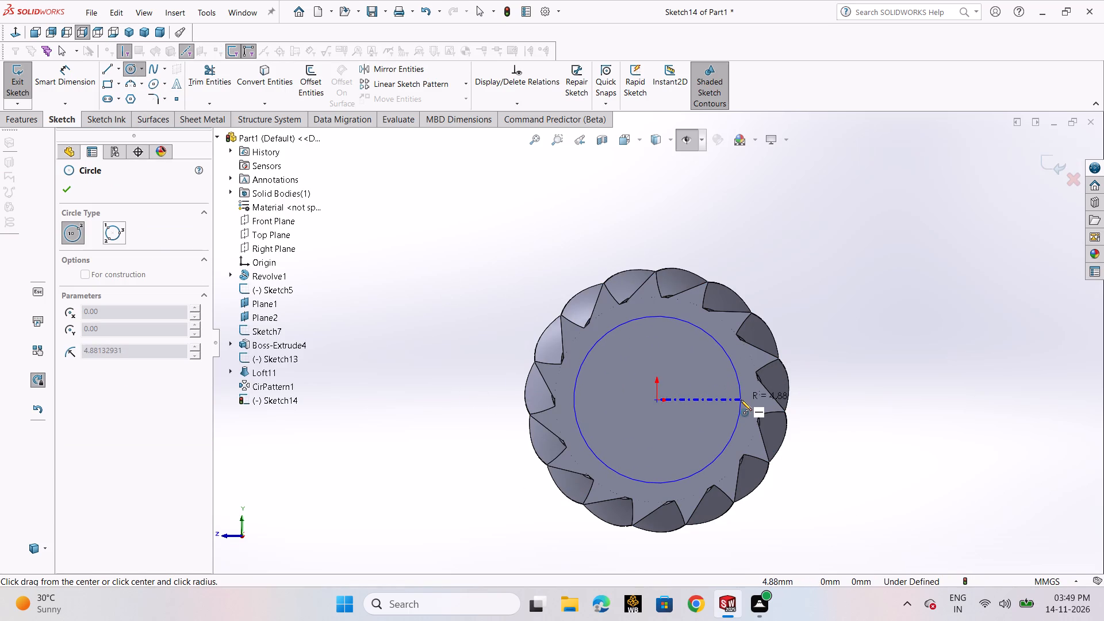
{"action": "left_click", "coordinate": [741, 400]}
{"action": "right_click", "coordinate": [741, 400]}
{"action": "left_click", "coordinate": [770, 417]}
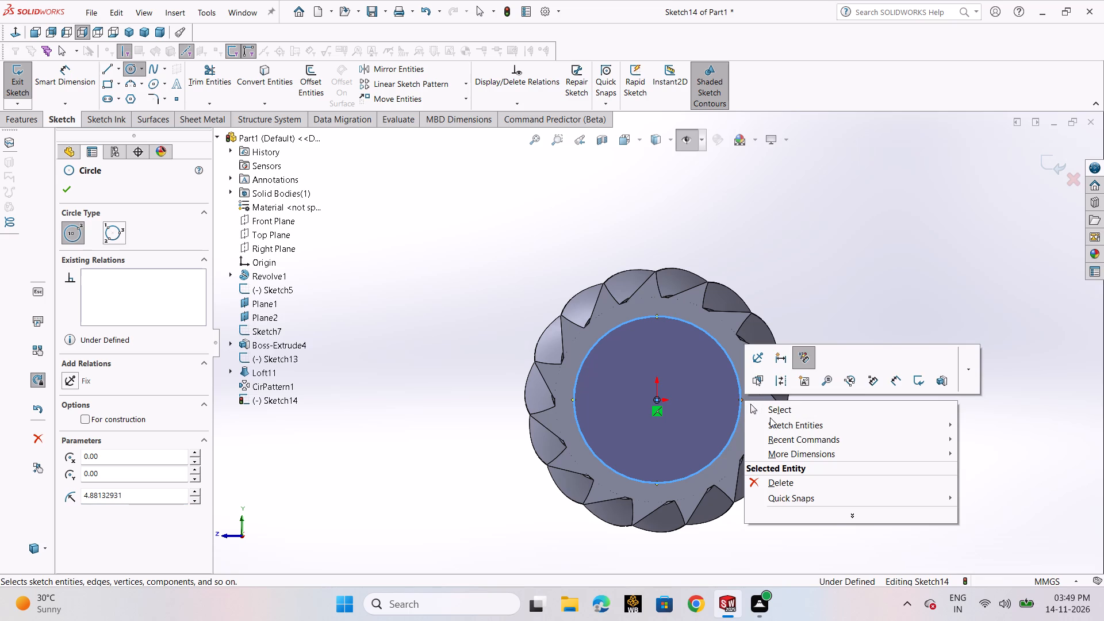
{"action": "left_click", "coordinate": [769, 411]}
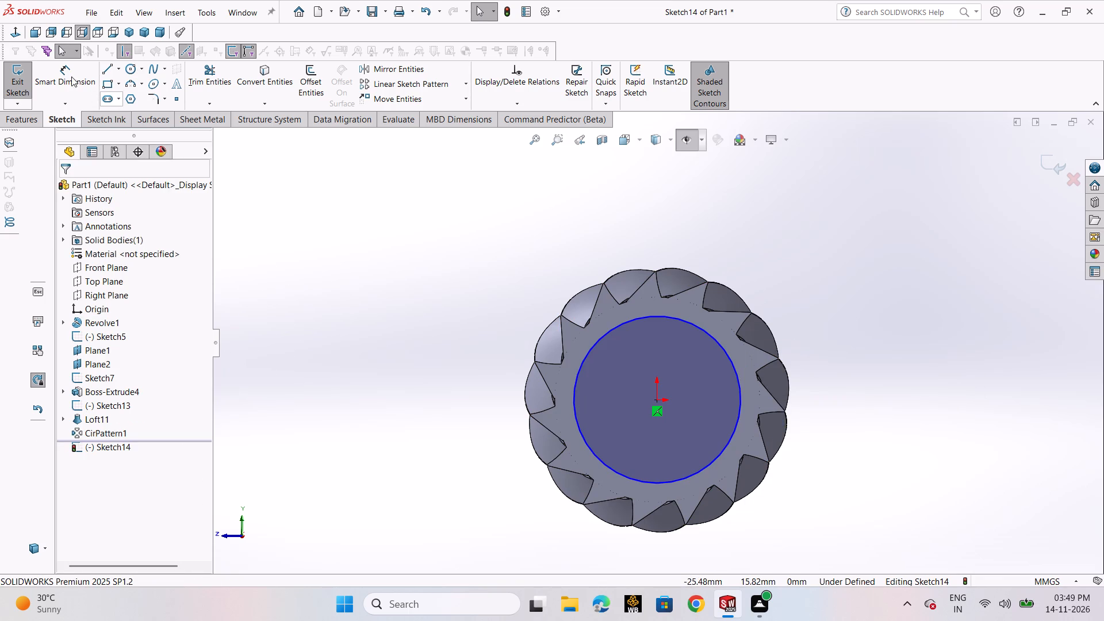
Dimension the circle's diameter to 8 mm.
{"action": "left_click", "coordinate": [71, 76]}
{"action": "left_click", "coordinate": [571, 392]}
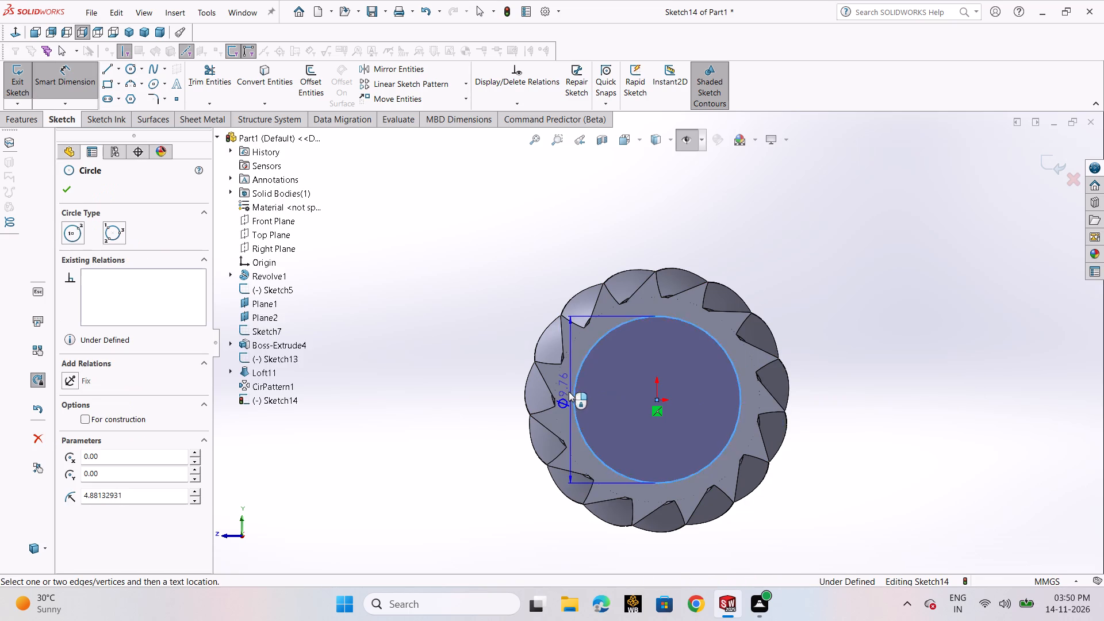
{"action": "left_click", "coordinate": [493, 381]}
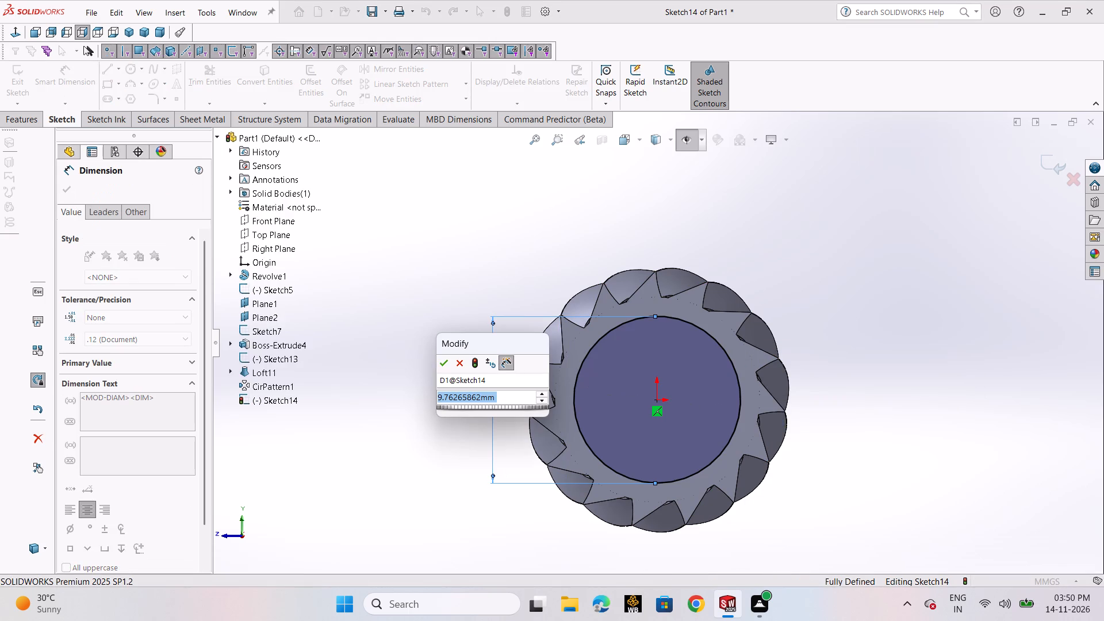
{"action": "key", "text": "8"}
{"action": "key", "text": "Return"}
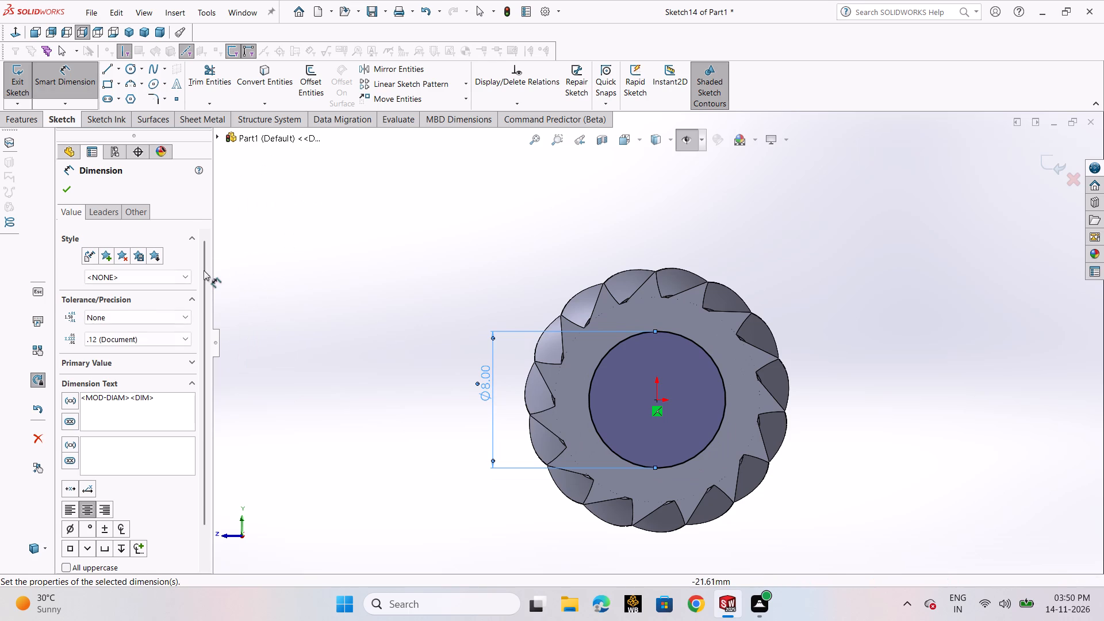
{"action": "left_click", "coordinate": [66, 193]}
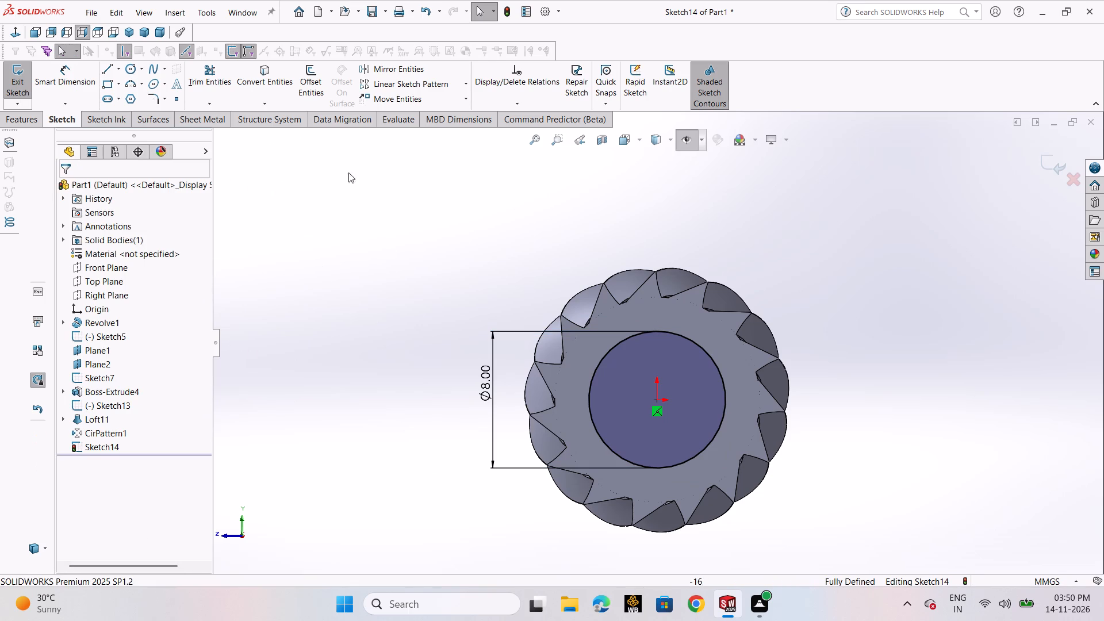
Extrude the 8 mm circle as a blind boss 2 mm deep, merged with the toothed body.
{"action": "left_click", "coordinate": [36, 118]}
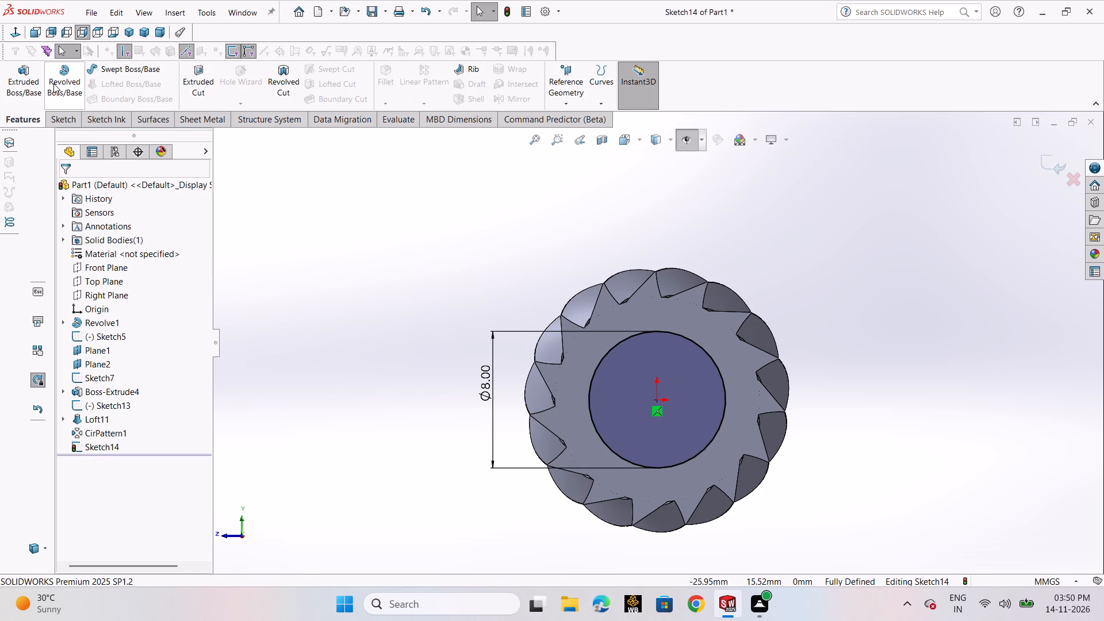
{"action": "left_click", "coordinate": [10, 86]}
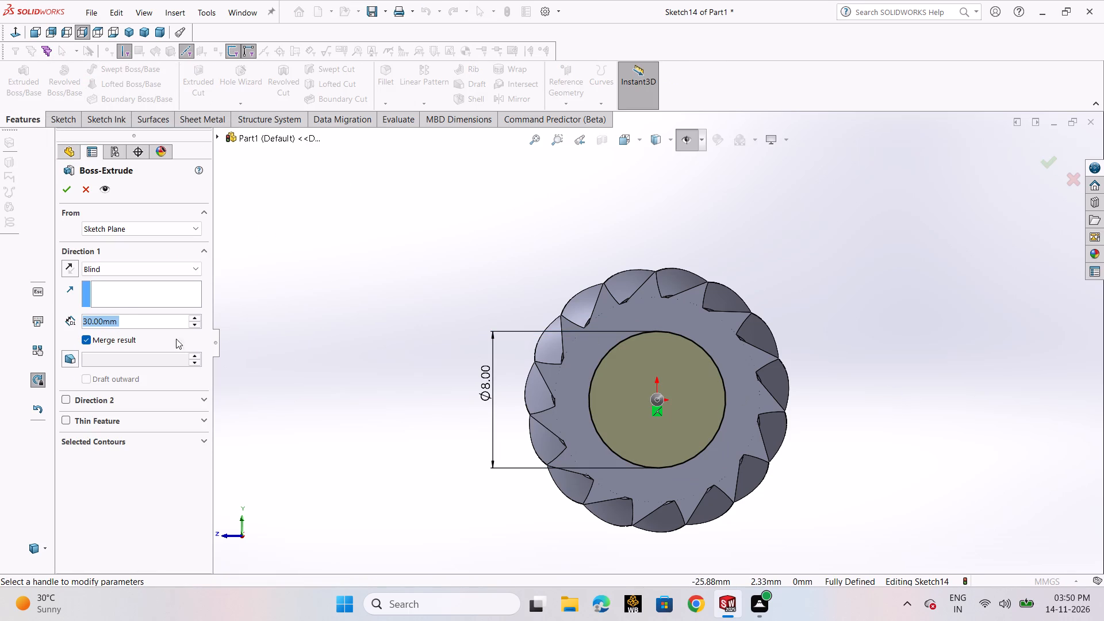
{"action": "key", "text": "2"}
{"action": "key", "text": "Return"}
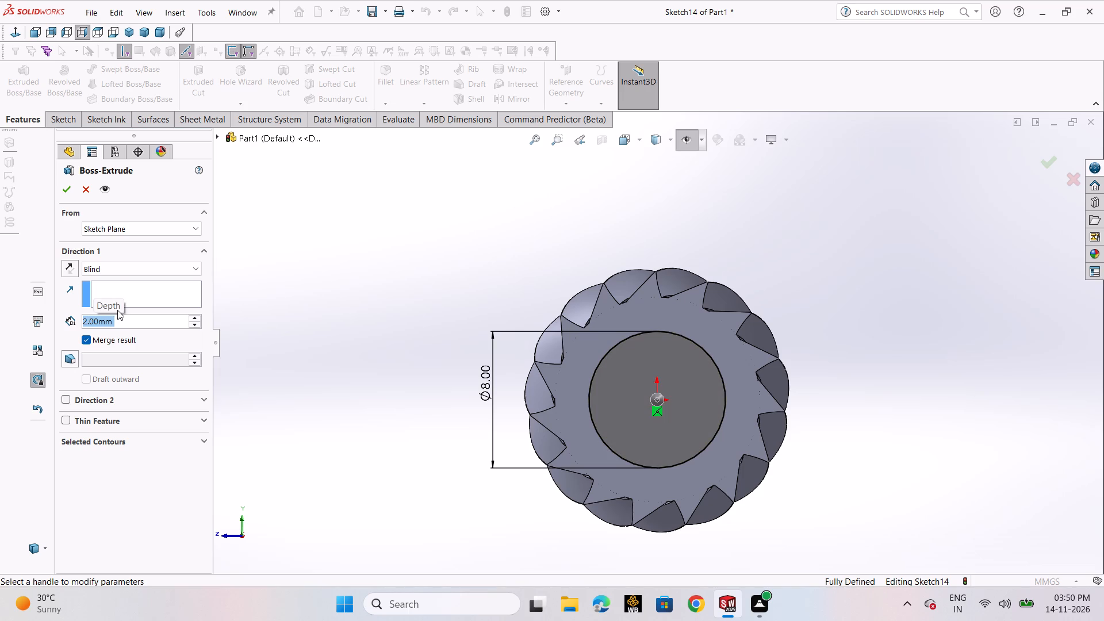
{"action": "left_click", "coordinate": [65, 189]}
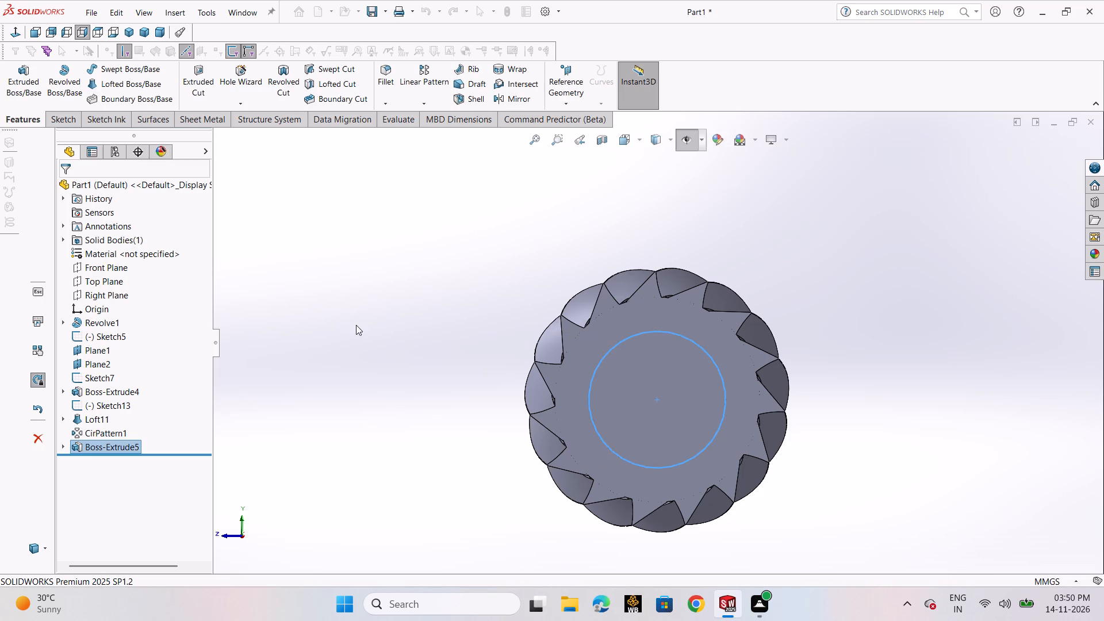
{"action": "left_click", "coordinate": [356, 325]}
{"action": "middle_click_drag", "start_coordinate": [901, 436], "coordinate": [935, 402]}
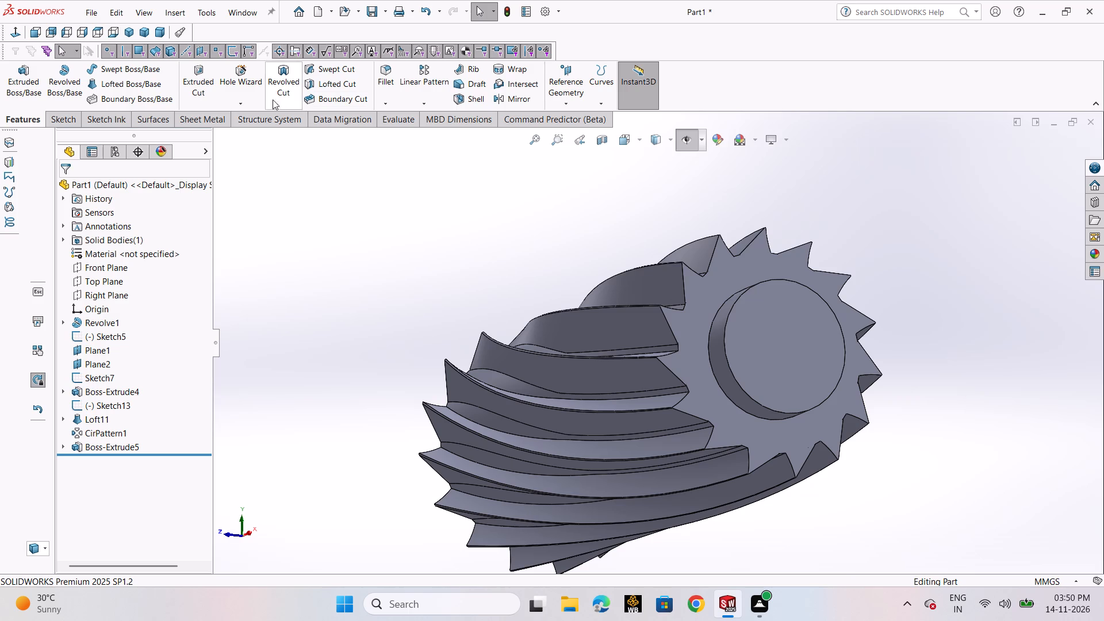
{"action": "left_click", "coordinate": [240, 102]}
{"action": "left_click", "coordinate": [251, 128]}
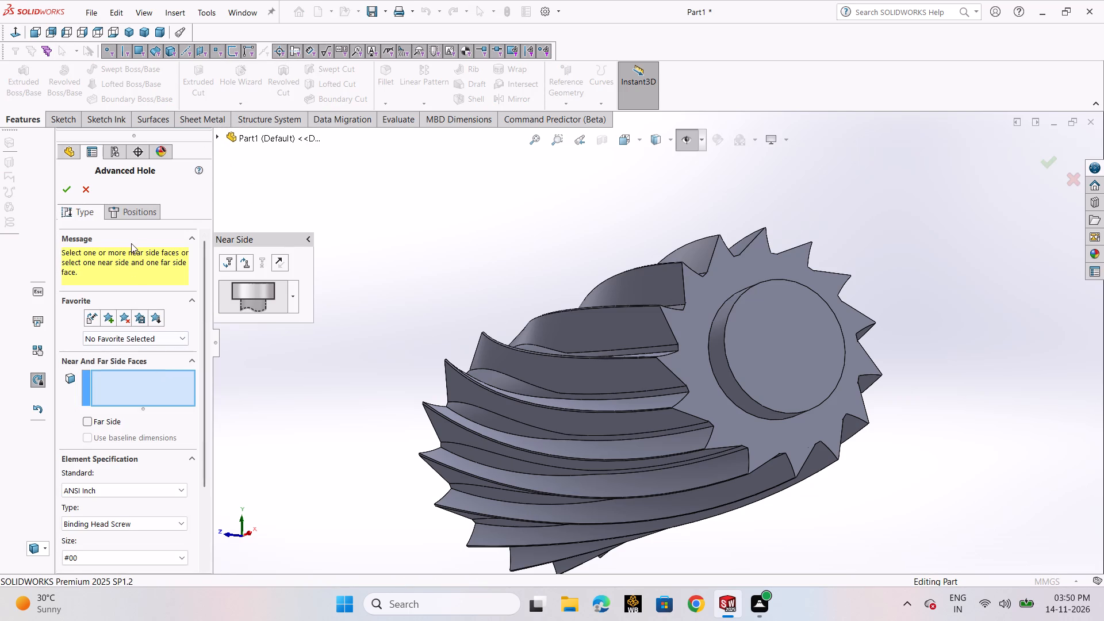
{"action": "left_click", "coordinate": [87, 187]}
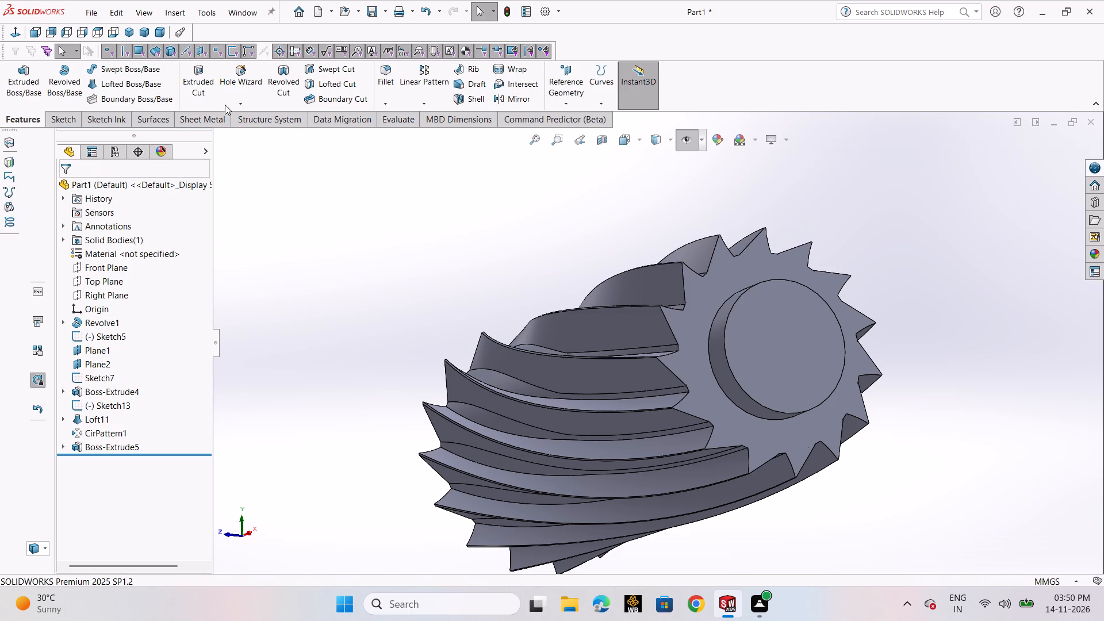
Define an Advanced Hole with a near-side countersink on the round boss's end face, positioned at the origin.
{"action": "left_click", "coordinate": [225, 105]}
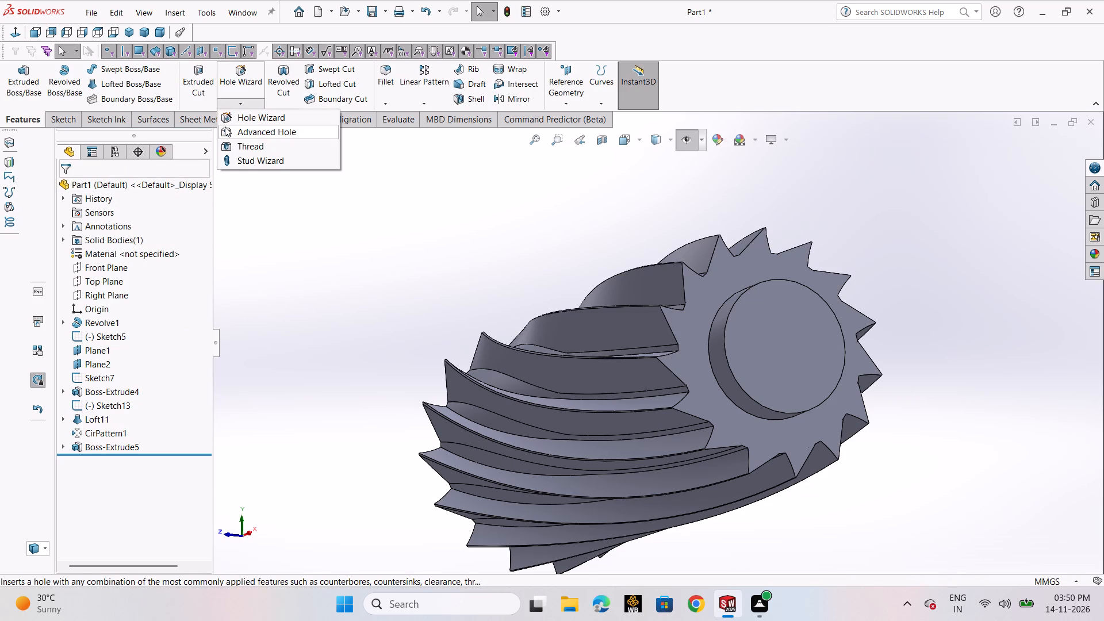
{"action": "left_click", "coordinate": [243, 135]}
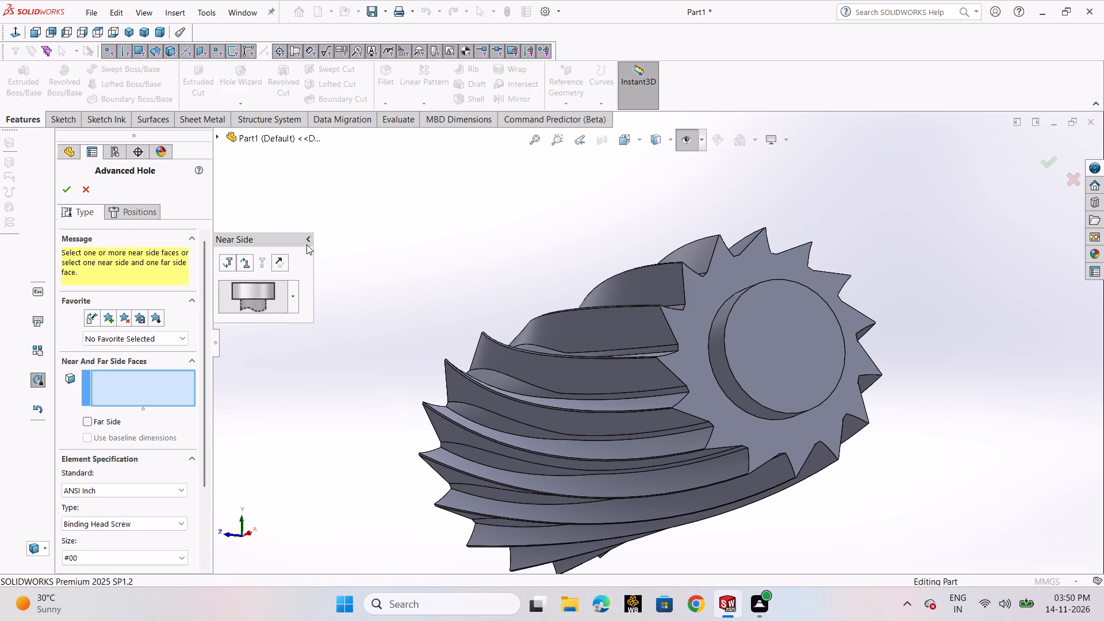
{"action": "left_click", "coordinate": [291, 292]}
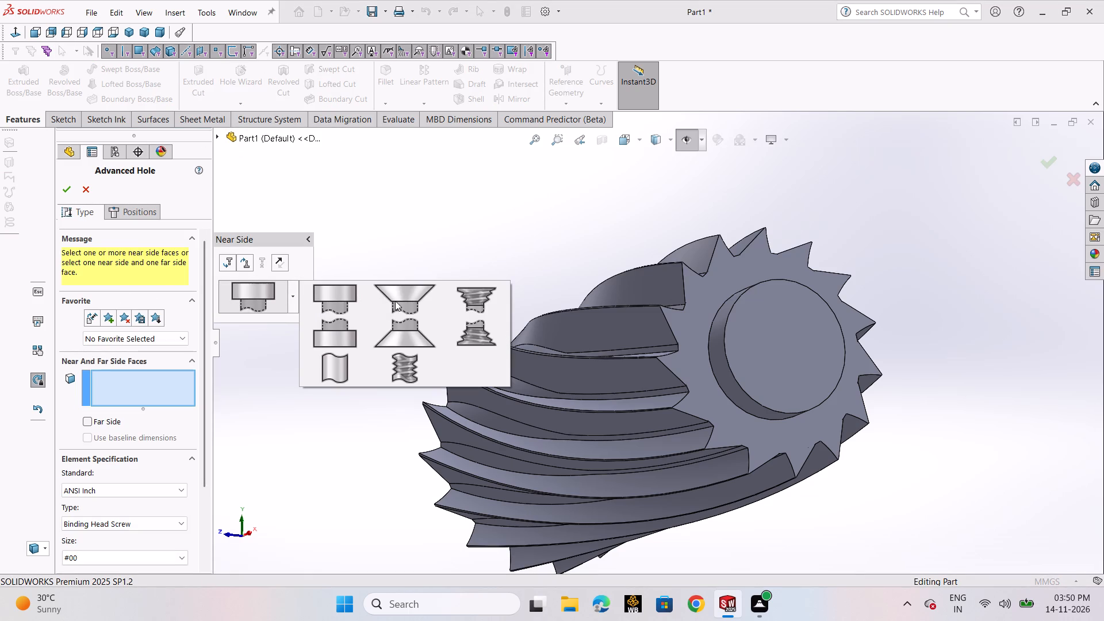
{"action": "left_click", "coordinate": [406, 302]}
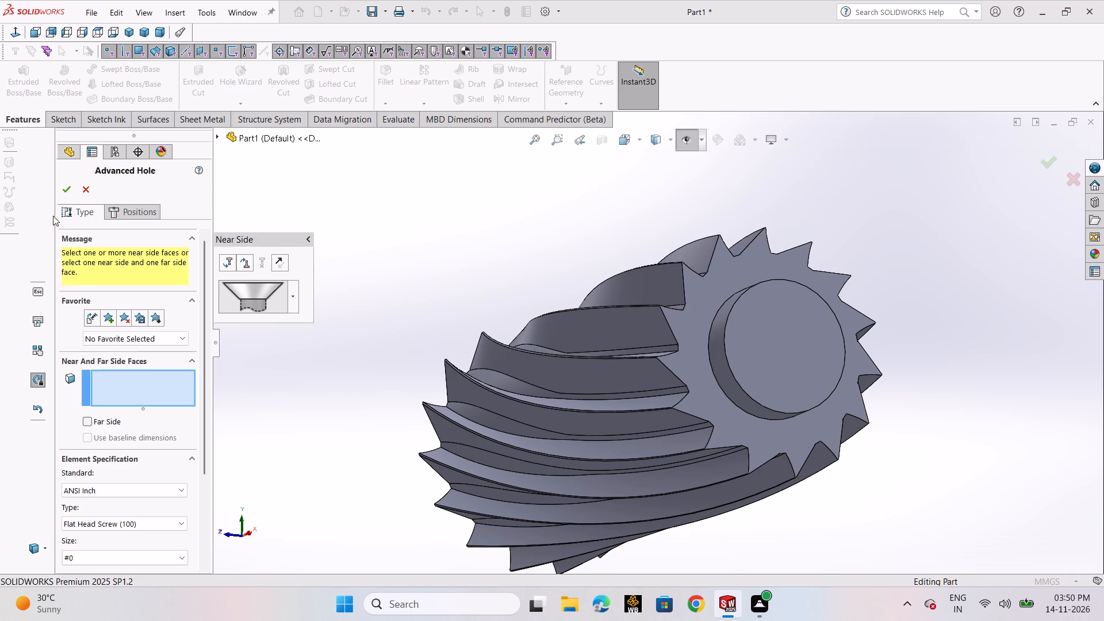
{"action": "left_click", "coordinate": [124, 208]}
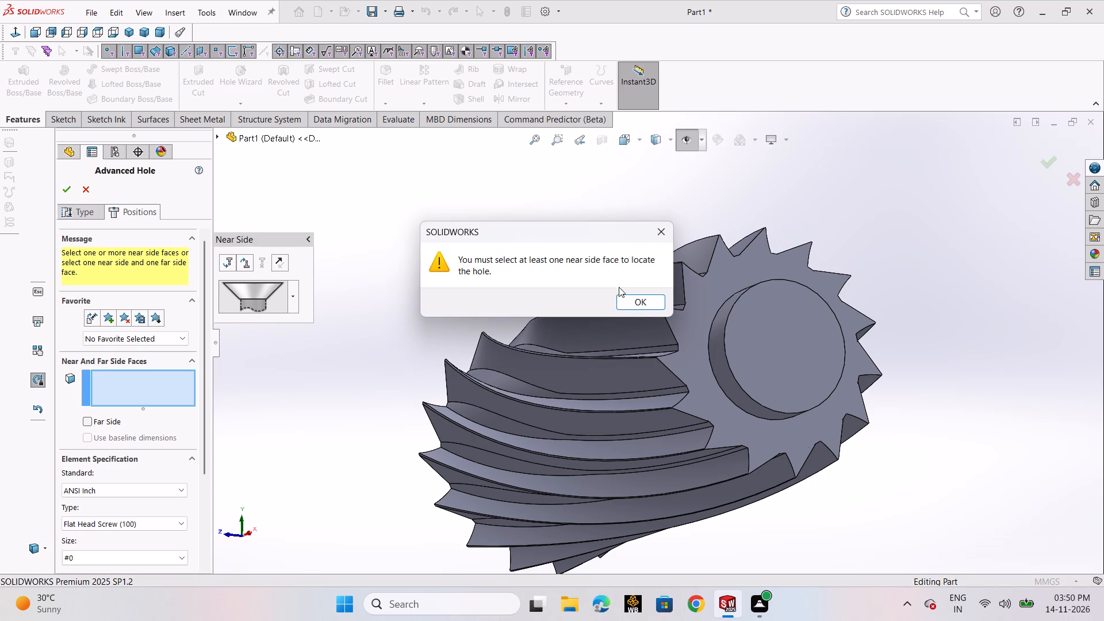
{"action": "left_click", "coordinate": [630, 295]}
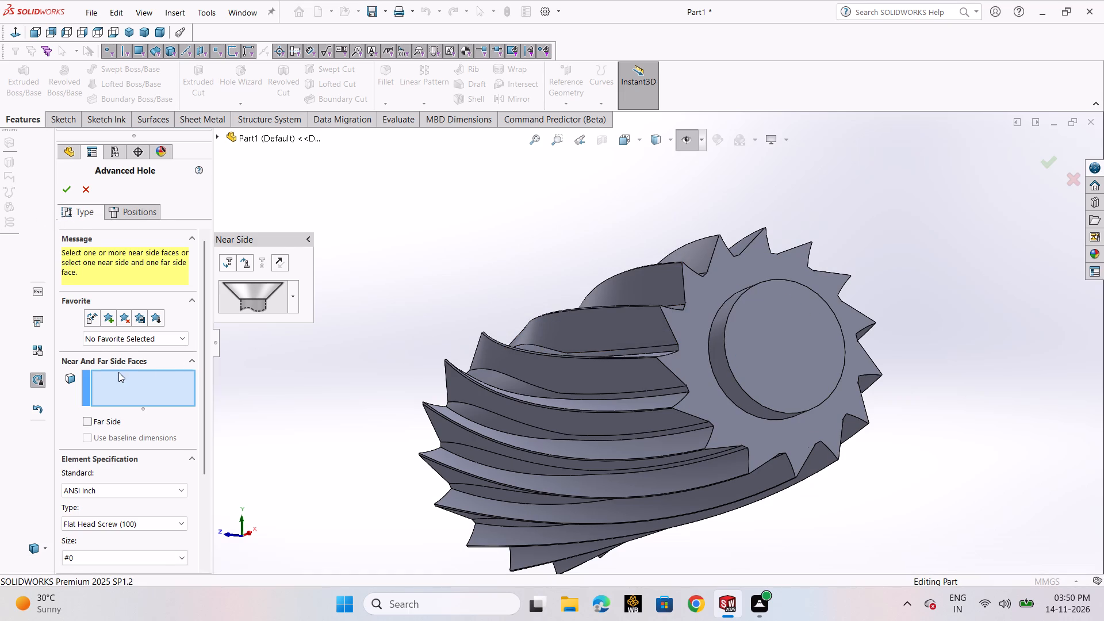
{"action": "left_click", "coordinate": [747, 347]}
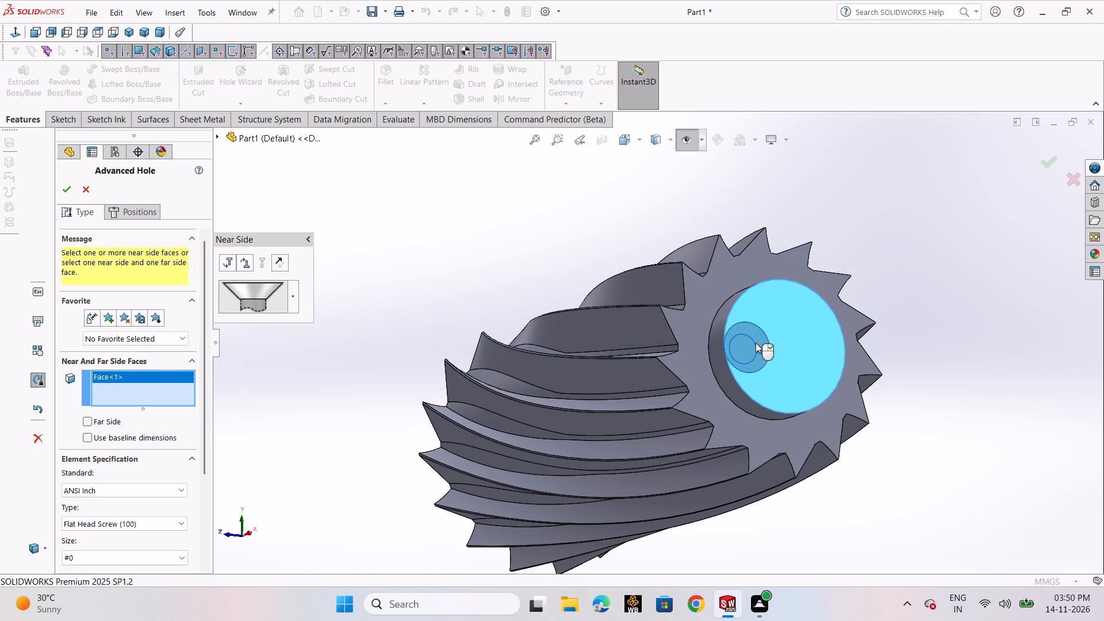
{"action": "middle_click_drag", "start_coordinate": [773, 345], "coordinate": [742, 345]}
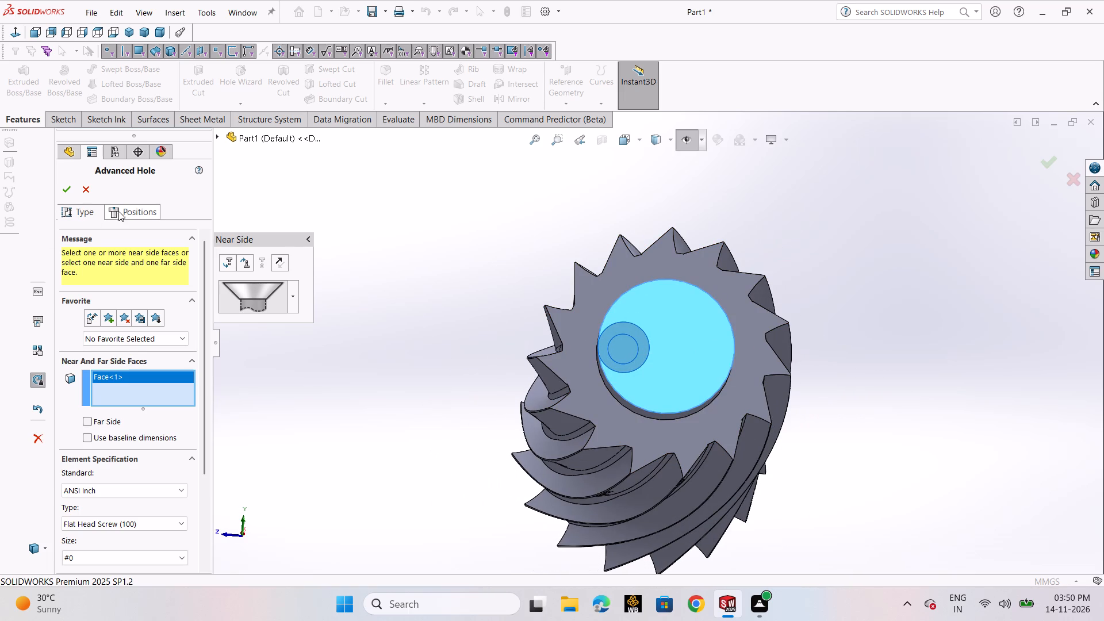
{"action": "left_click", "coordinate": [120, 210]}
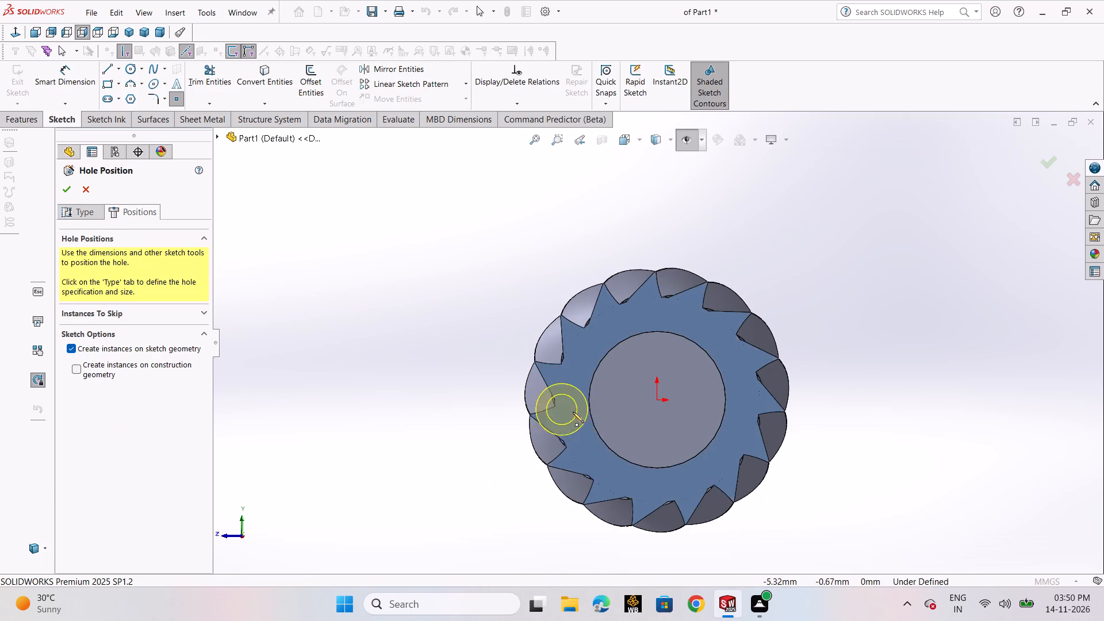
{"action": "left_click", "coordinate": [657, 402]}
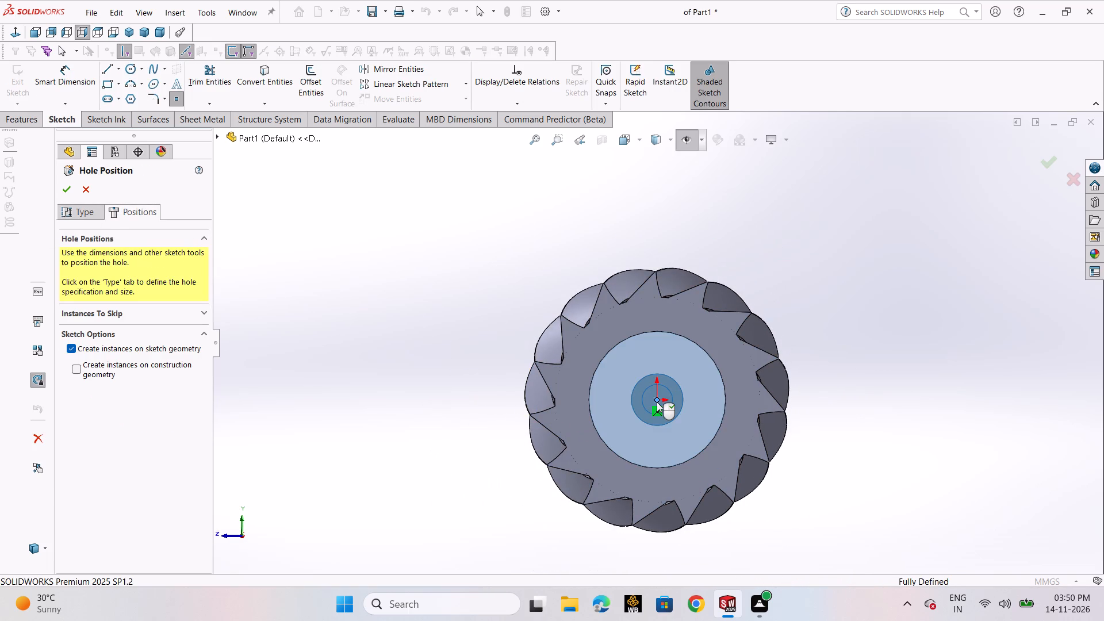
Set the Flat Head Screw (100) countersink size to #6 and create the hole.
{"action": "left_click", "coordinate": [90, 215]}
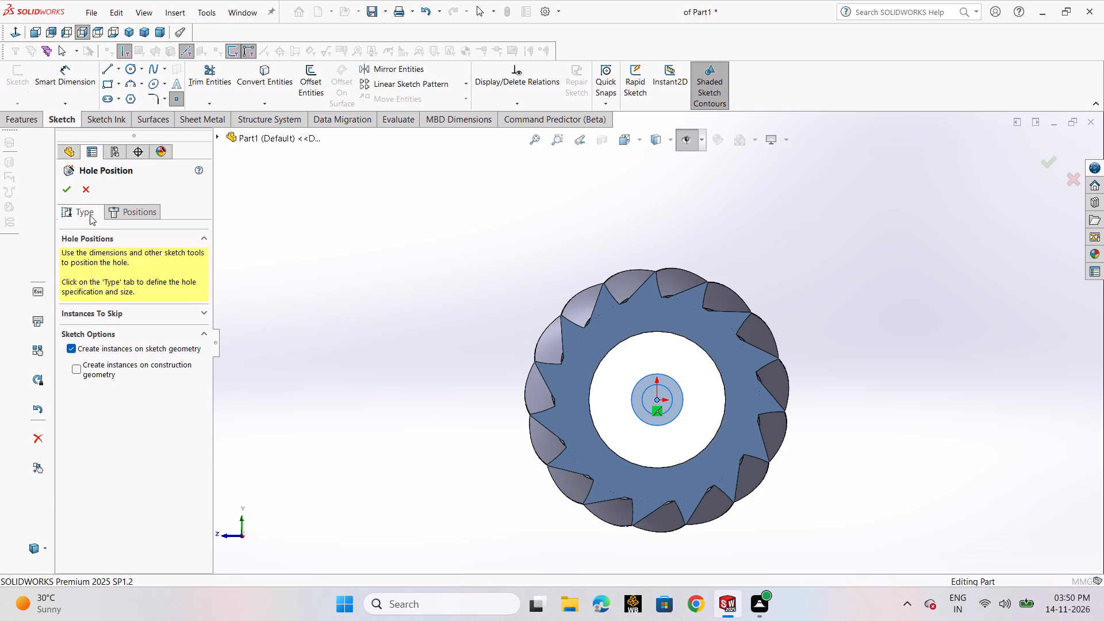
{"action": "scroll", "coordinate": [209, 442], "scroll_direction": "down", "scroll_amount": 1}
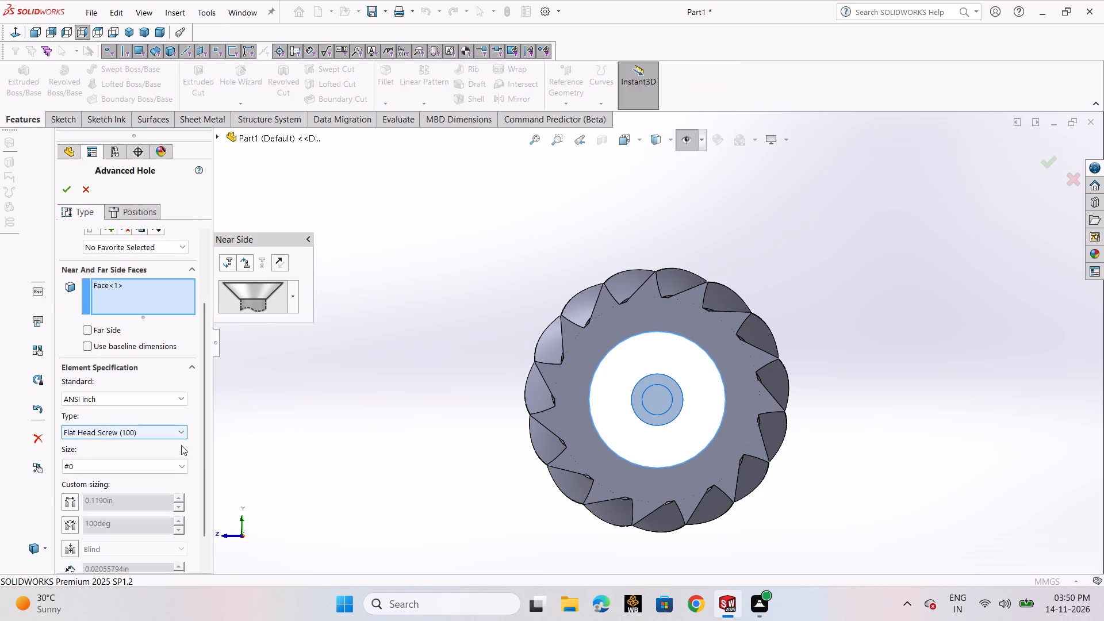
{"action": "left_click", "coordinate": [183, 467]}
{"action": "left_click", "coordinate": [155, 525]}
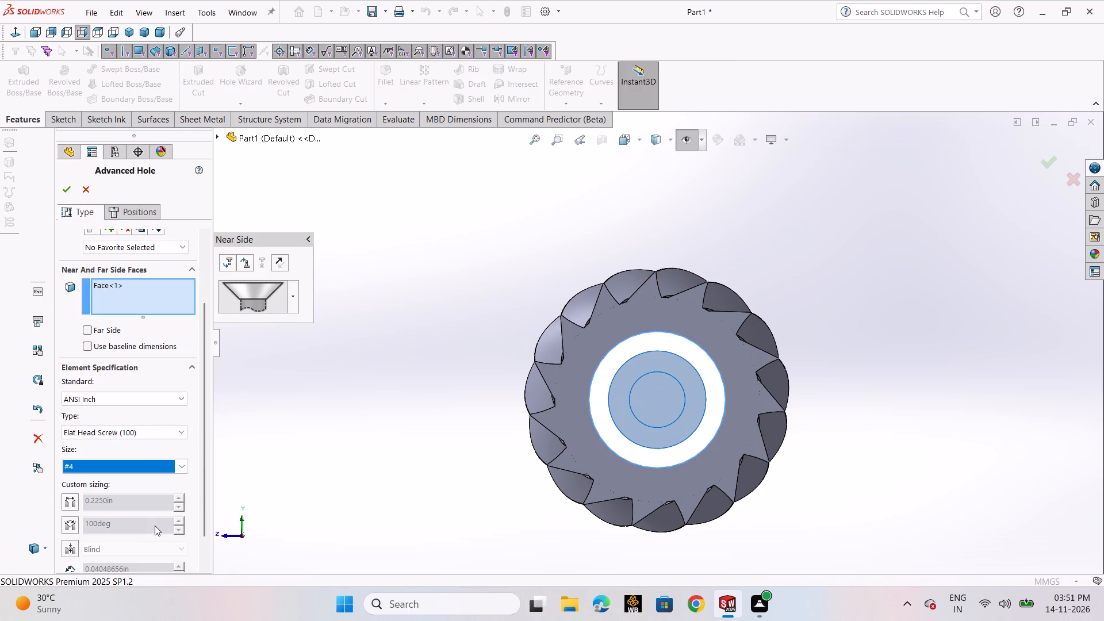
{"action": "left_click", "coordinate": [163, 466]}
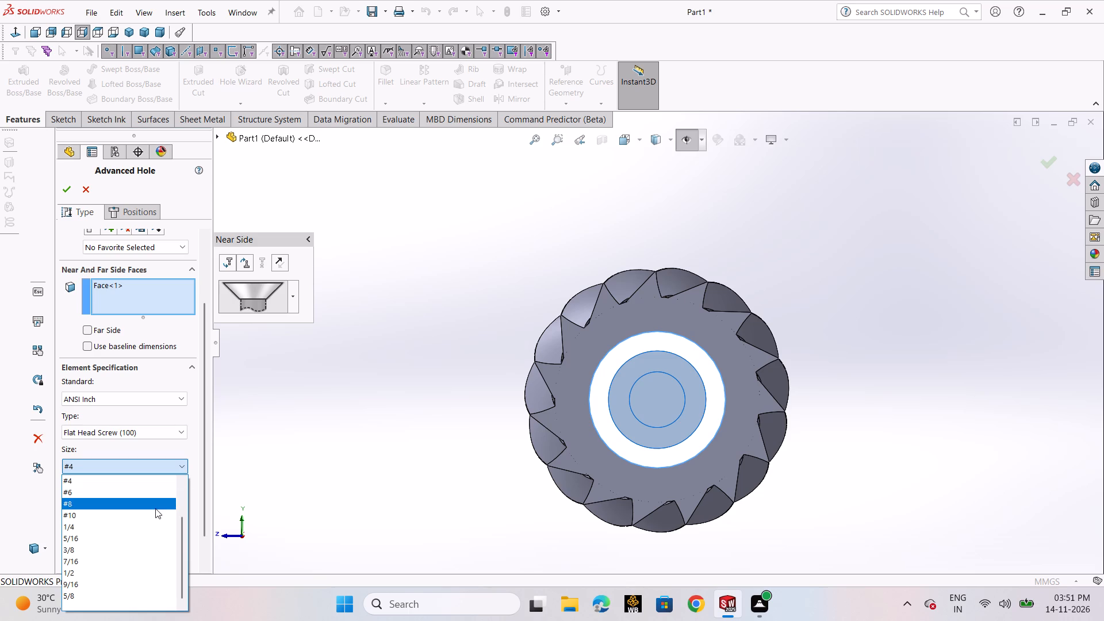
{"action": "left_click", "coordinate": [155, 507]}
{"action": "left_click", "coordinate": [168, 466]}
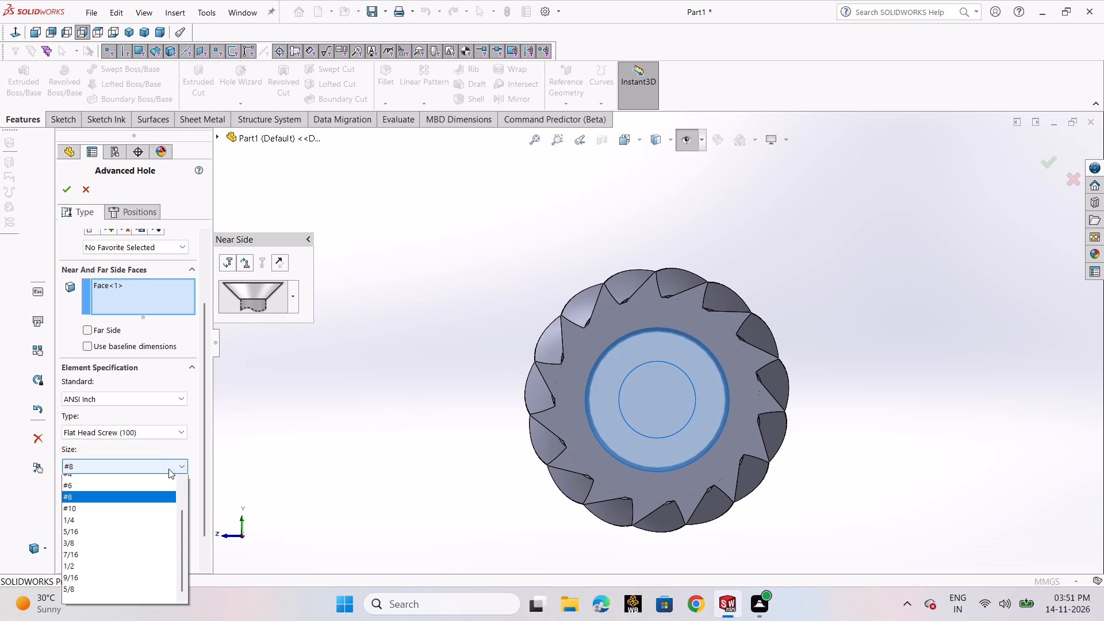
{"action": "left_click", "coordinate": [156, 491]}
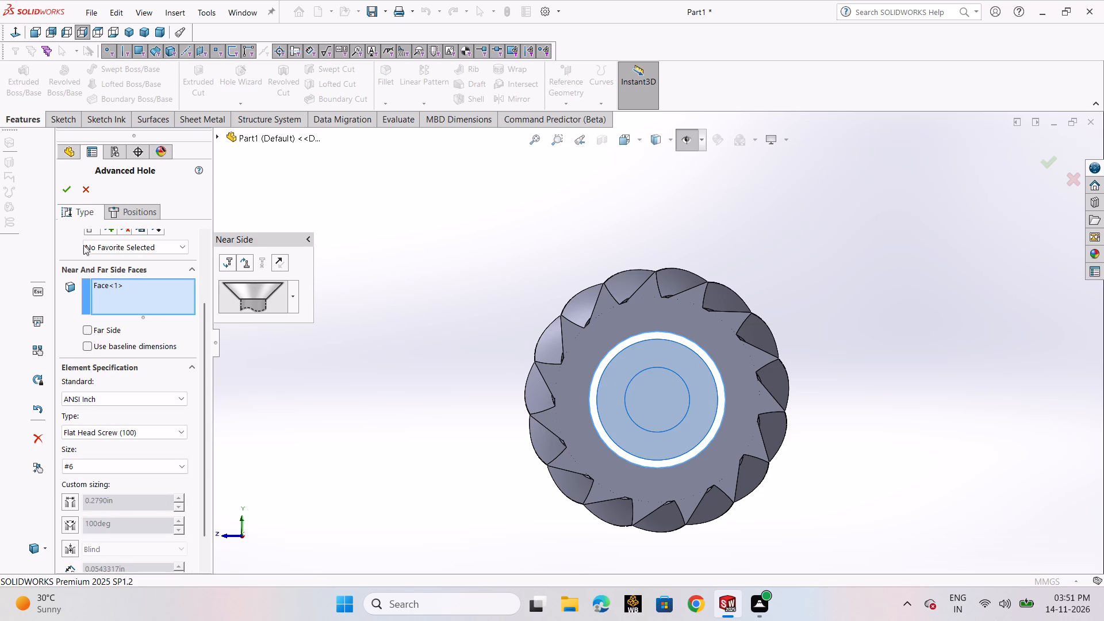
{"action": "left_click", "coordinate": [70, 190]}
{"action": "left_click", "coordinate": [302, 347]}
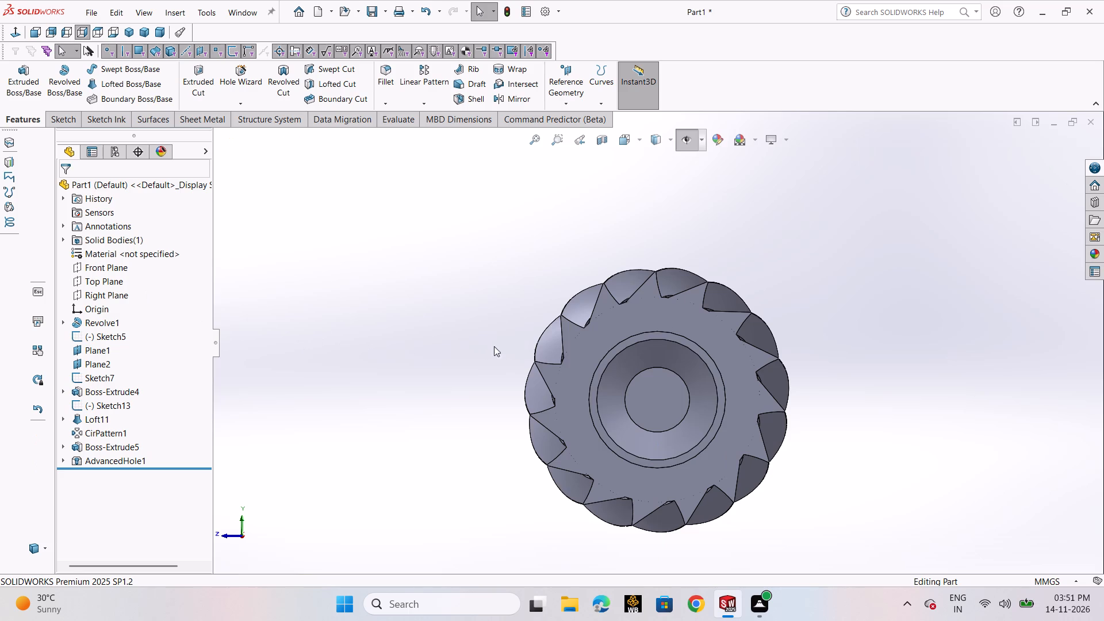
Change the part's display style to shaded without edges.
{"action": "middle_click_drag", "start_coordinate": [827, 411], "coordinate": [882, 367]}
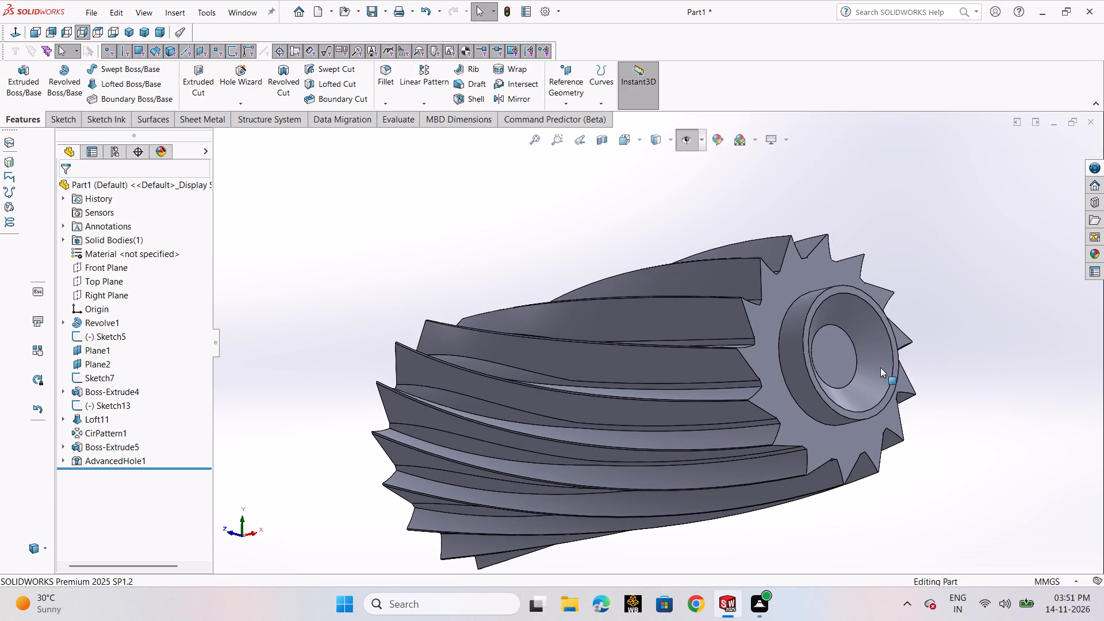
{"action": "key", "text": "ctrl+7"}
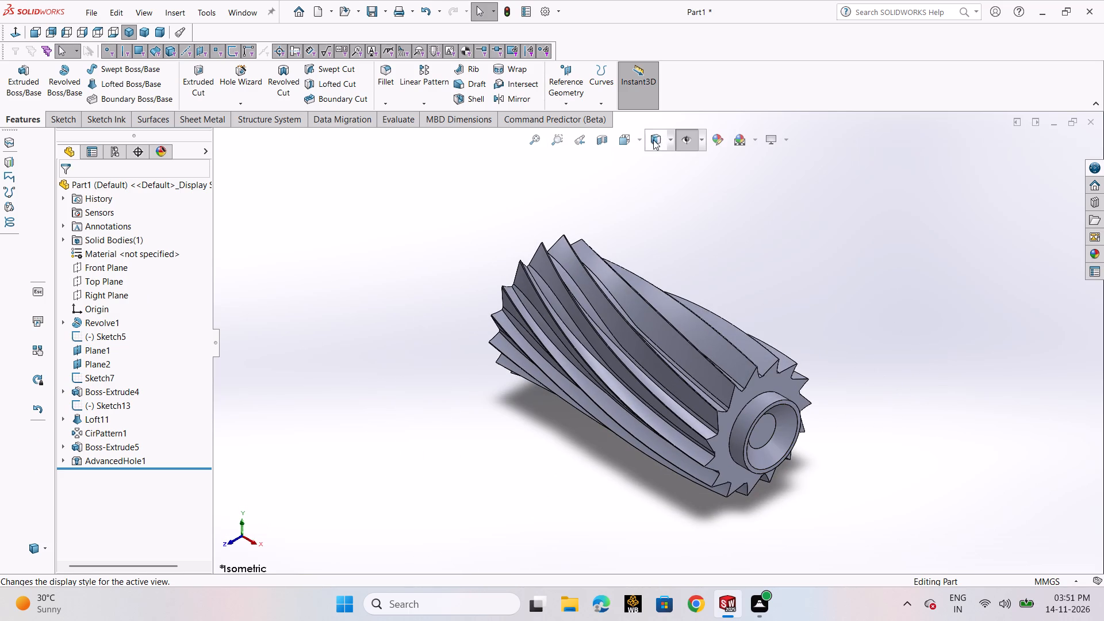
{"action": "left_click", "coordinate": [669, 142]}
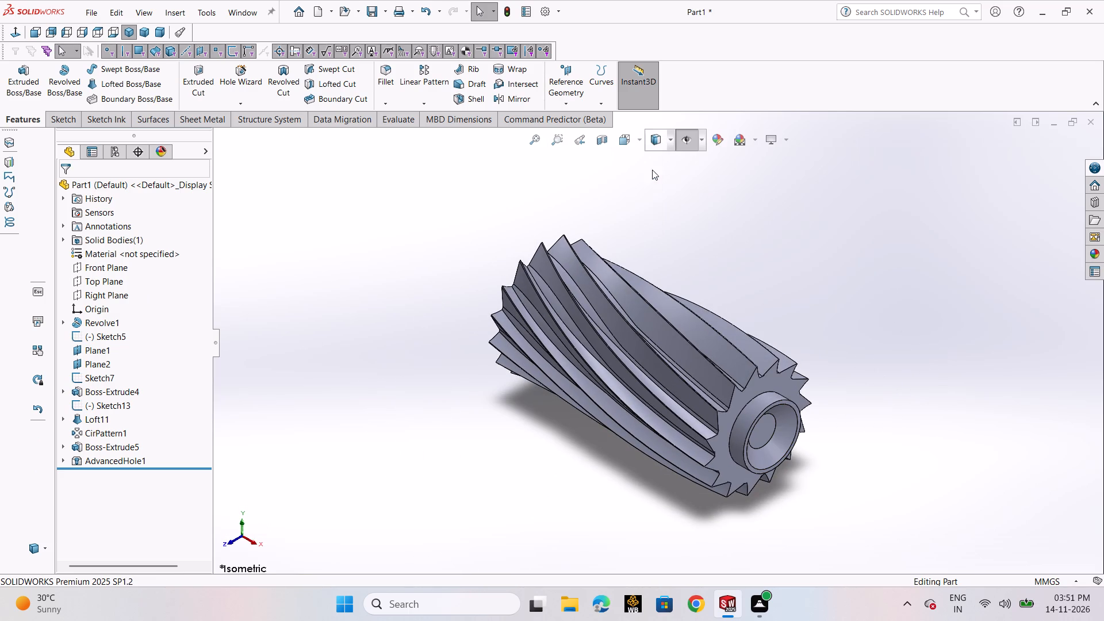
{"action": "left_click", "coordinate": [652, 170]}
{"action": "left_click", "coordinate": [785, 262]}
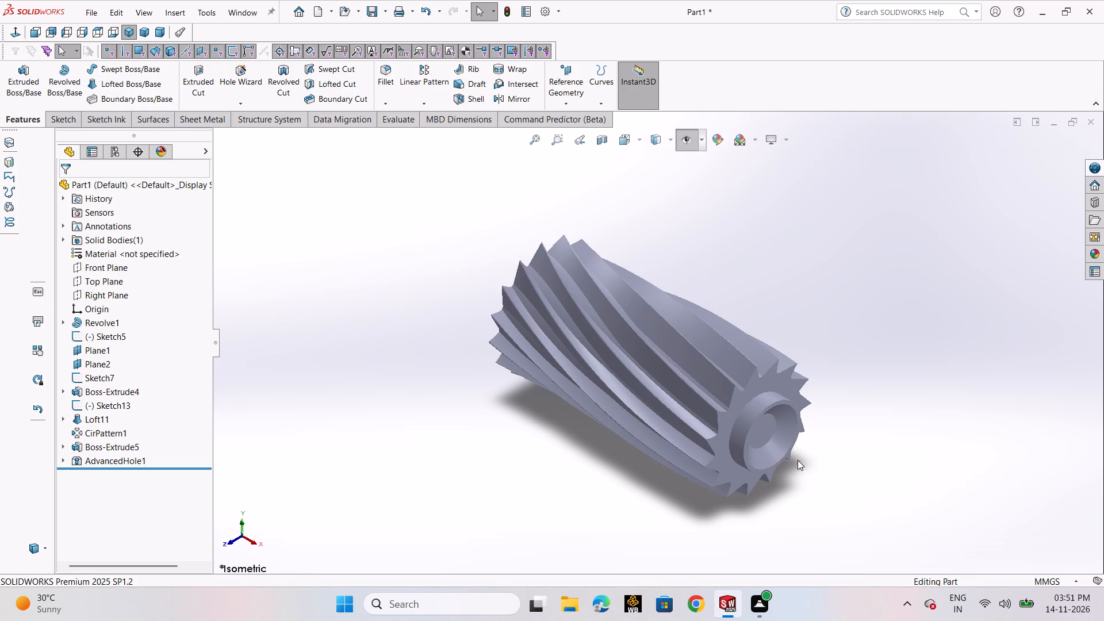
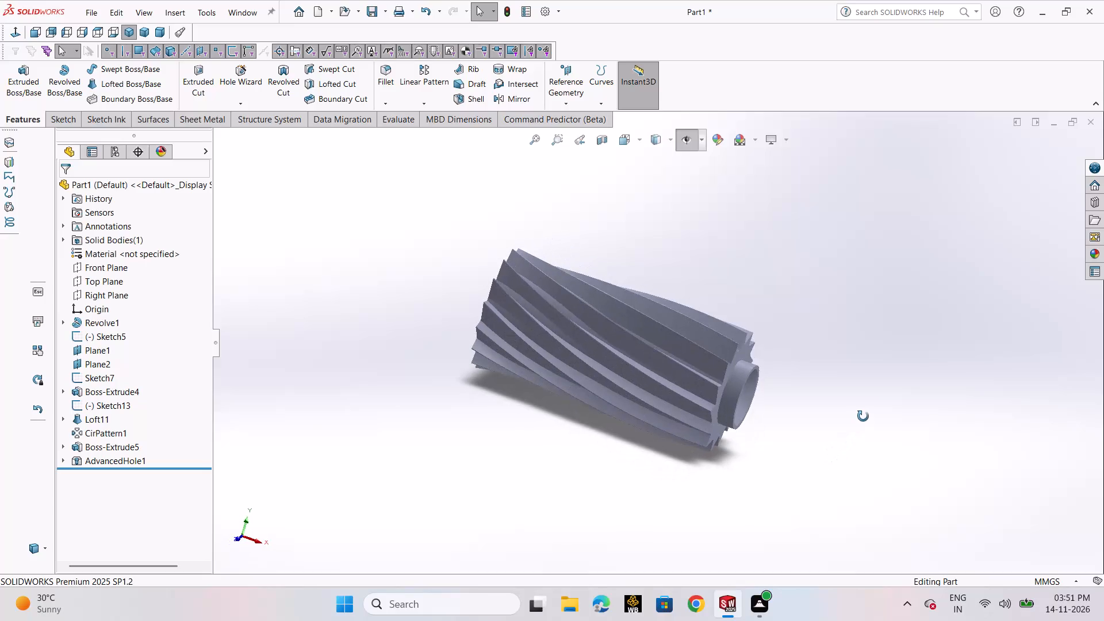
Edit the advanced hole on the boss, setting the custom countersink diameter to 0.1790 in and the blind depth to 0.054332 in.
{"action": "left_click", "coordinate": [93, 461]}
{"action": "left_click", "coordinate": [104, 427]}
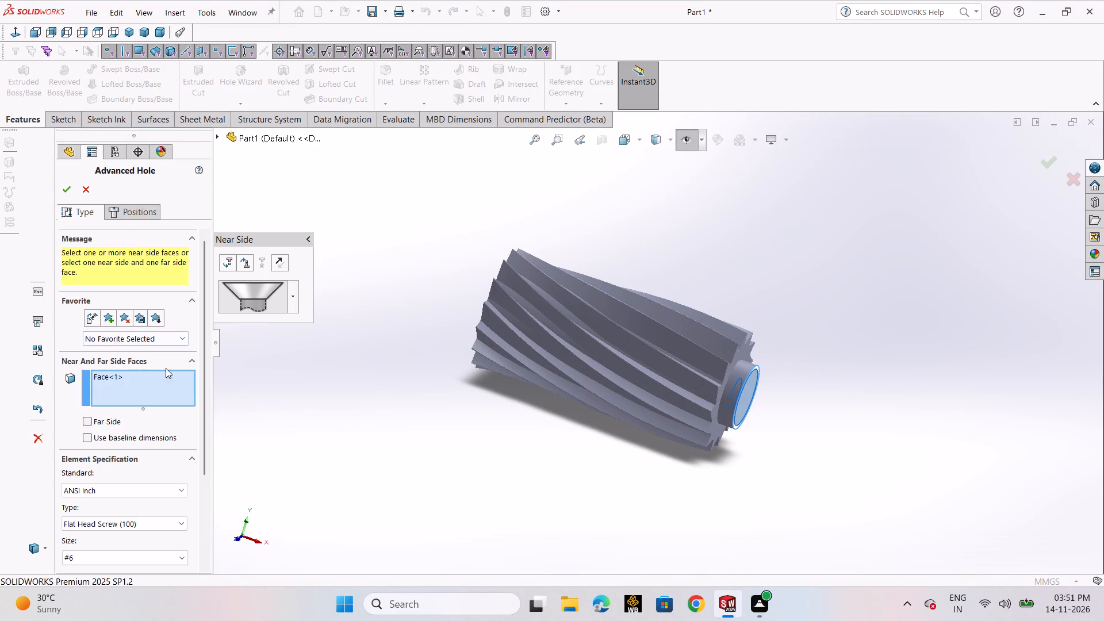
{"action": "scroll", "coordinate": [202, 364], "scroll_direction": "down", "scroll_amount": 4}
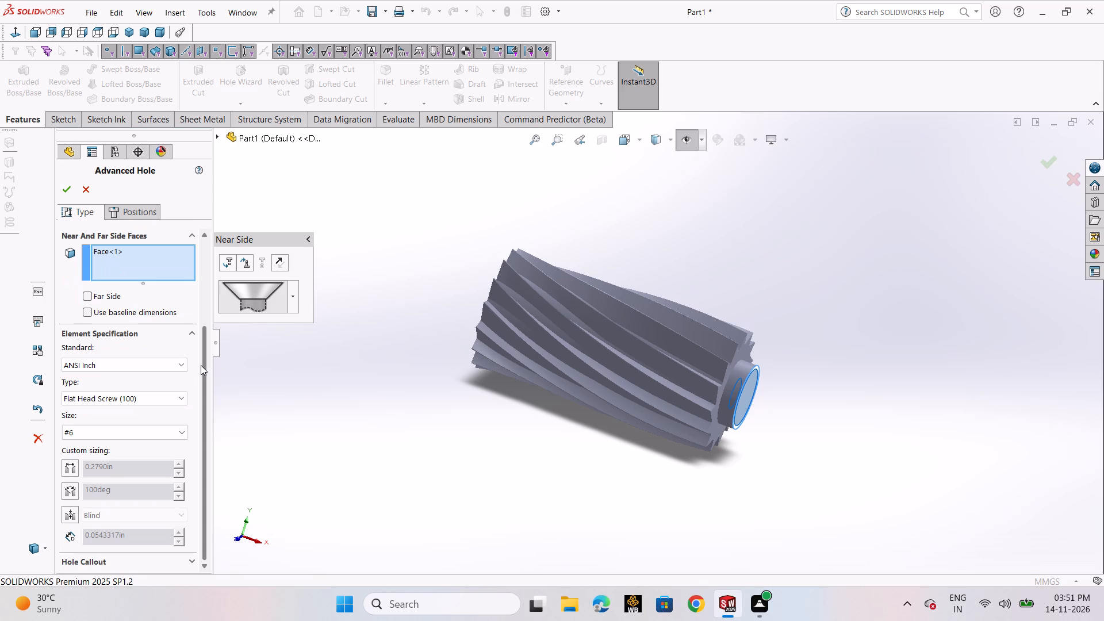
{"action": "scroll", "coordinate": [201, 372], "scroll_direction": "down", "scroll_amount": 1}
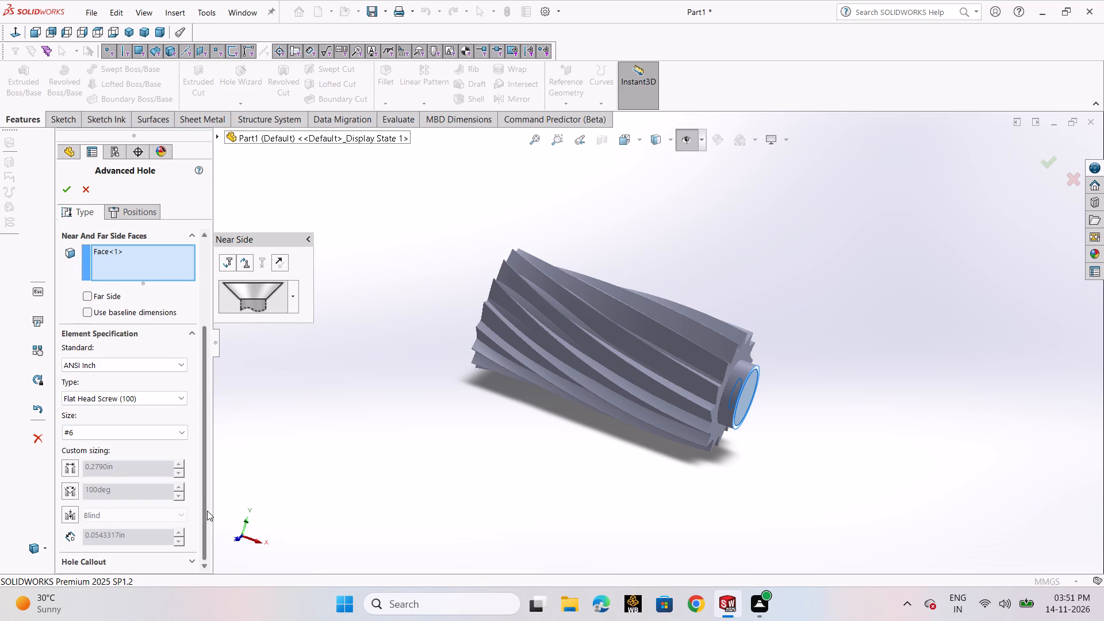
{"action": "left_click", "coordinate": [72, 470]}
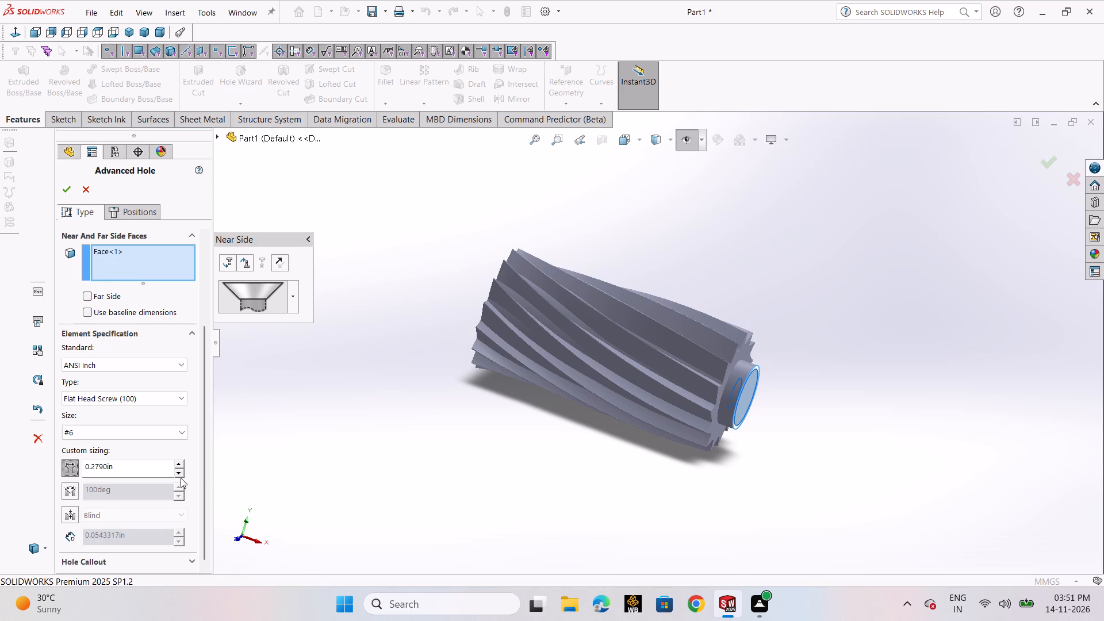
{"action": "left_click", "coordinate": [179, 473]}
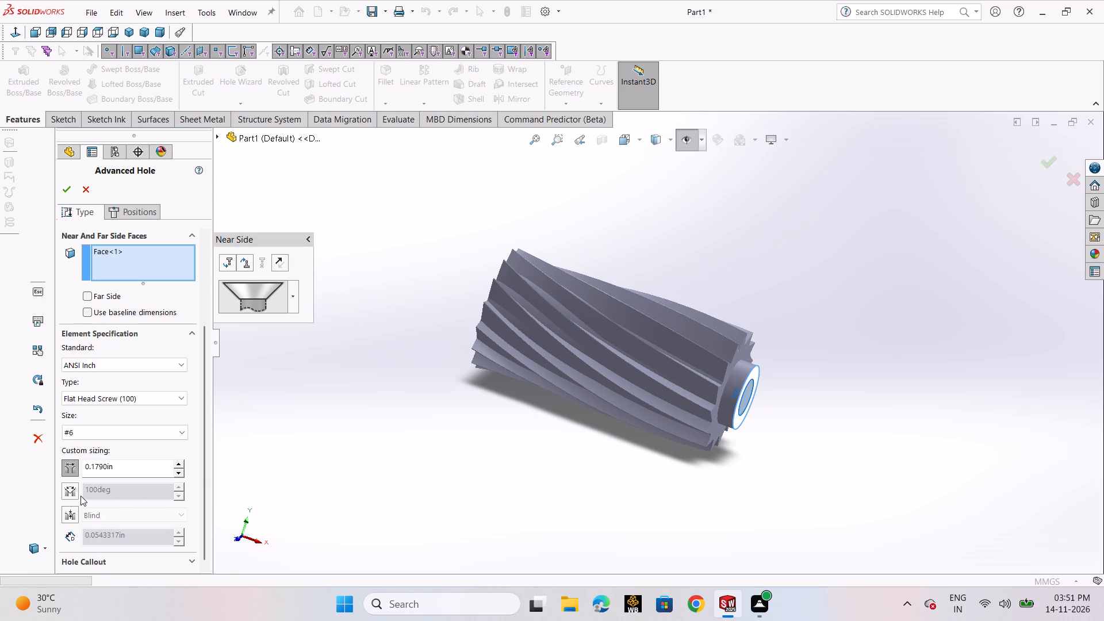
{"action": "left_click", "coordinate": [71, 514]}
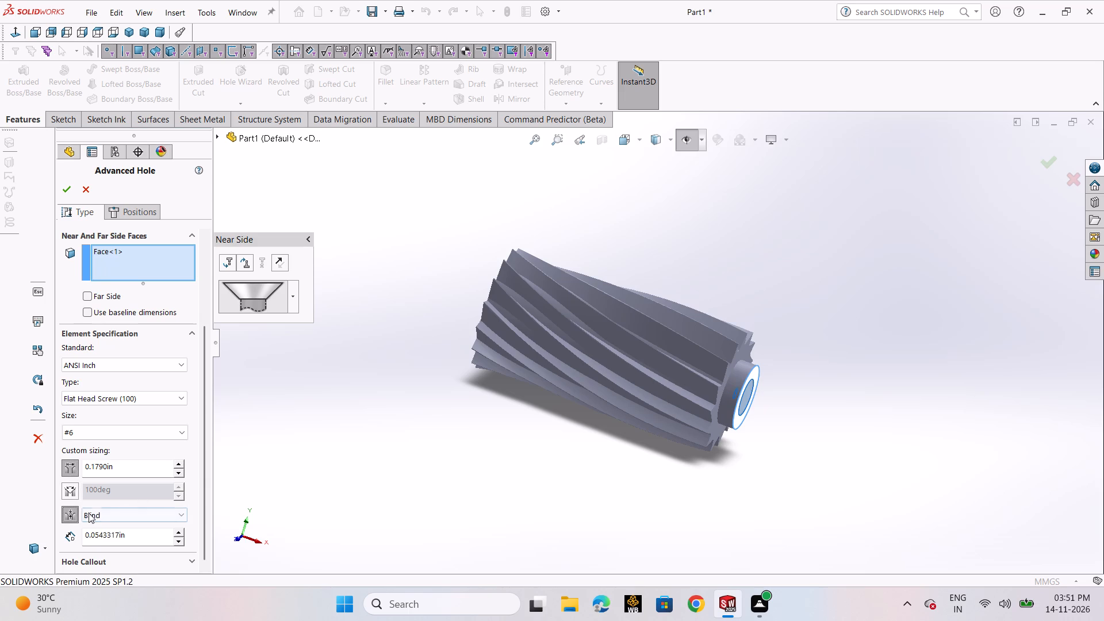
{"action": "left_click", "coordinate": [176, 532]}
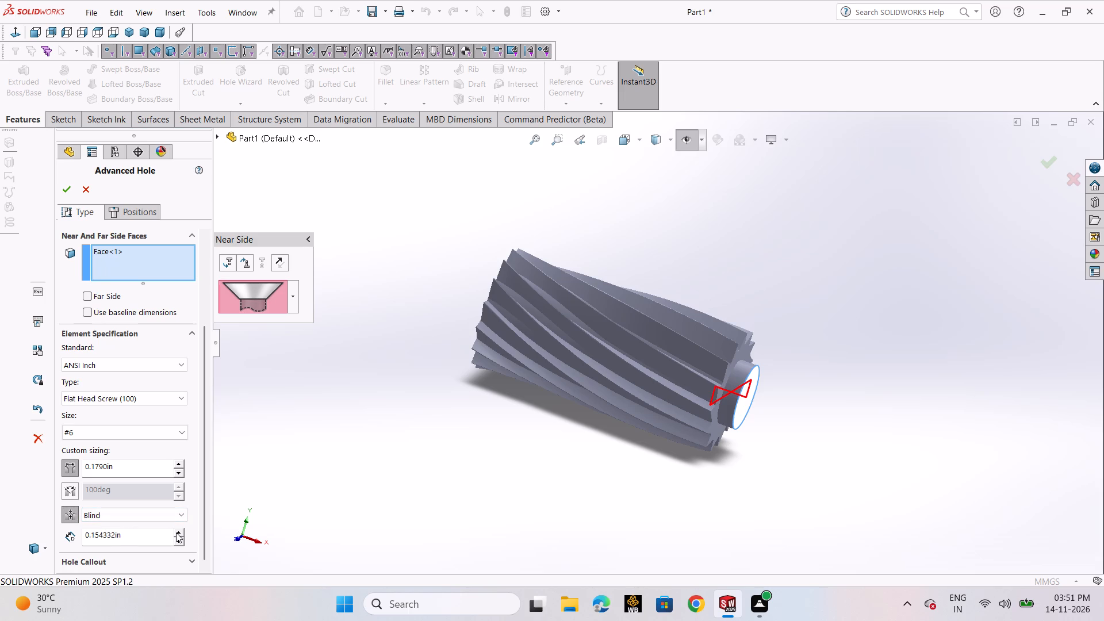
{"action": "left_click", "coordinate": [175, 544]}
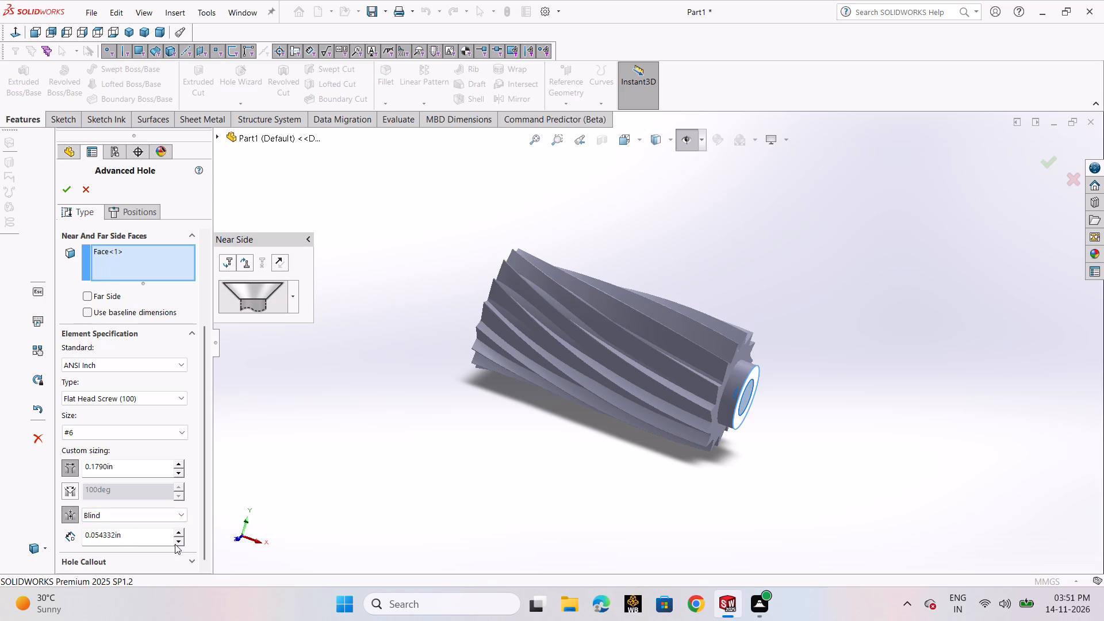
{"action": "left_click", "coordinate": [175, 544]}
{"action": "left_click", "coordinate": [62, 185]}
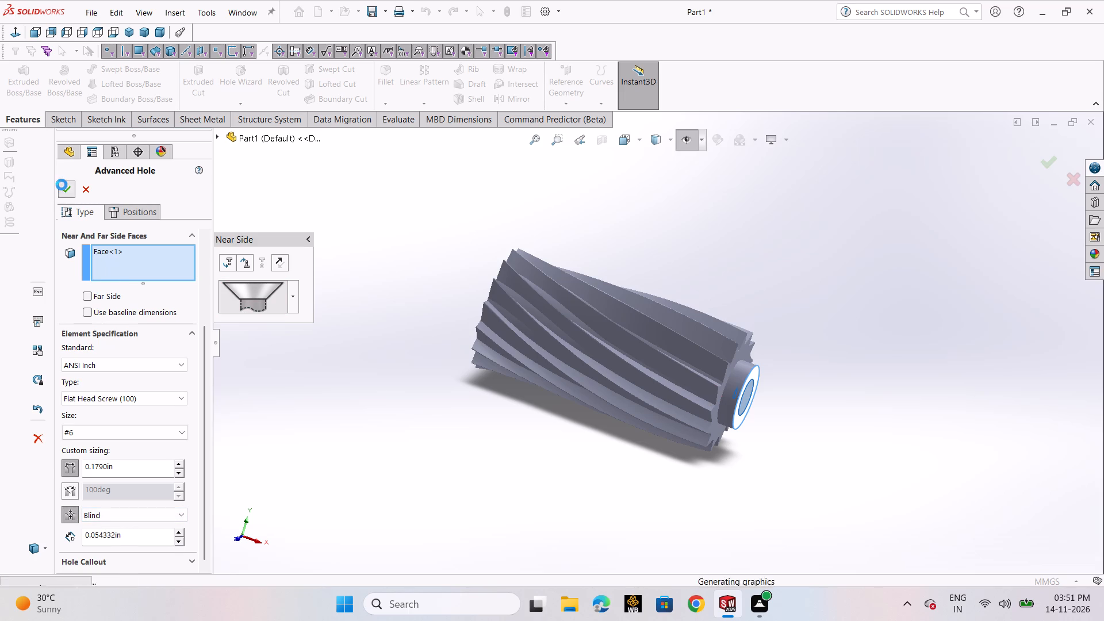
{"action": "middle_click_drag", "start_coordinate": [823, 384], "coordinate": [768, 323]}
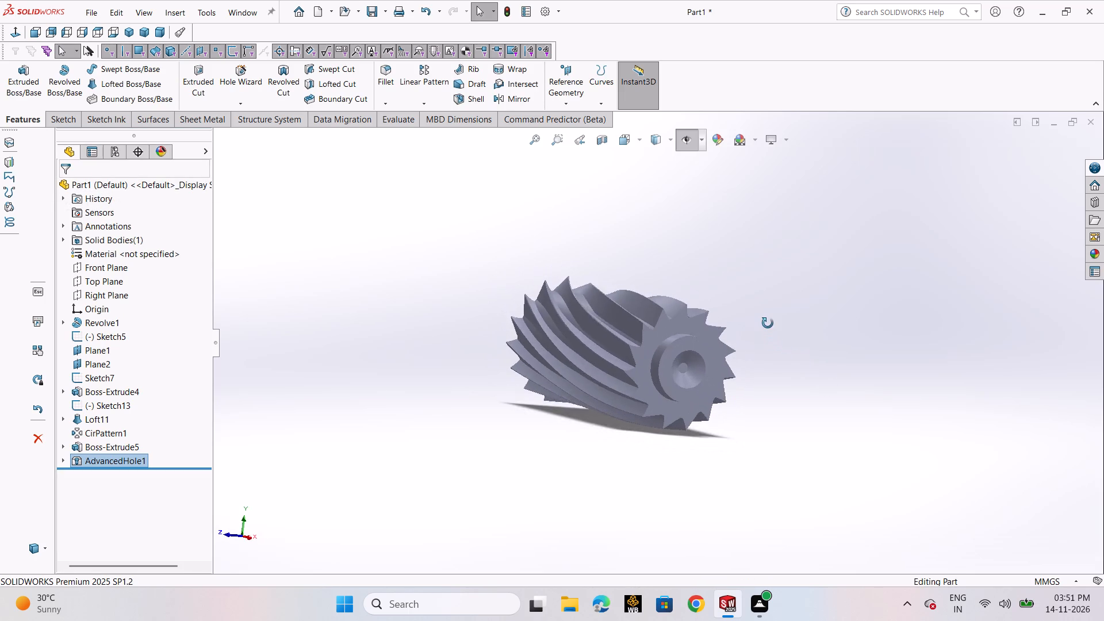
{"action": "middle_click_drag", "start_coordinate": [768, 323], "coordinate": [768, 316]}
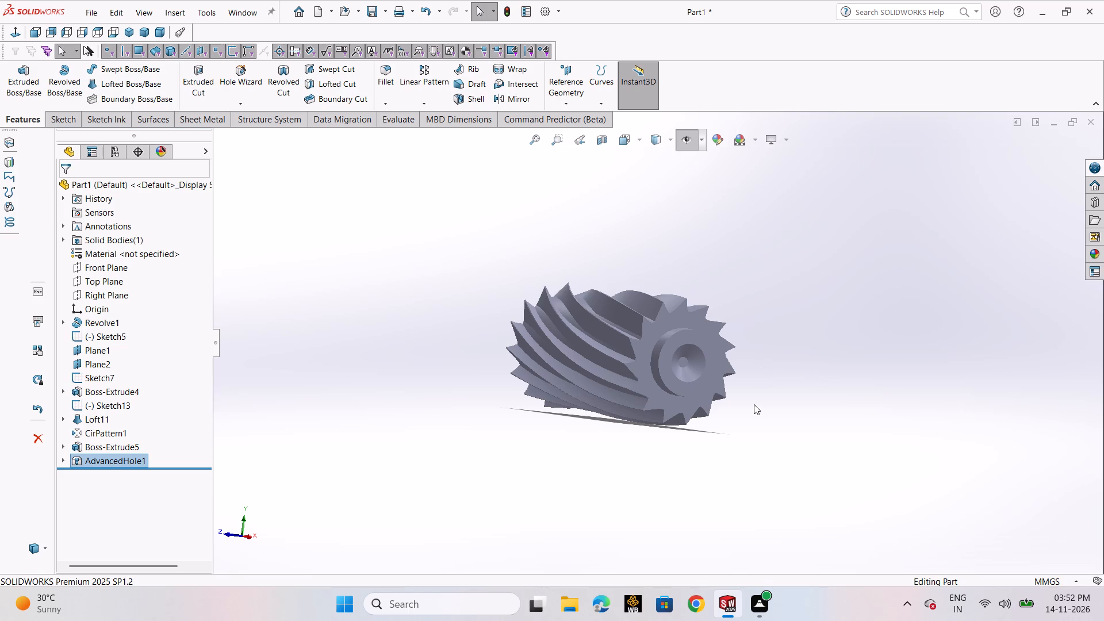
Undo the countersink resizing and the creation of the advanced hole on the boss.
{"action": "key", "text": "ctrl+z"}
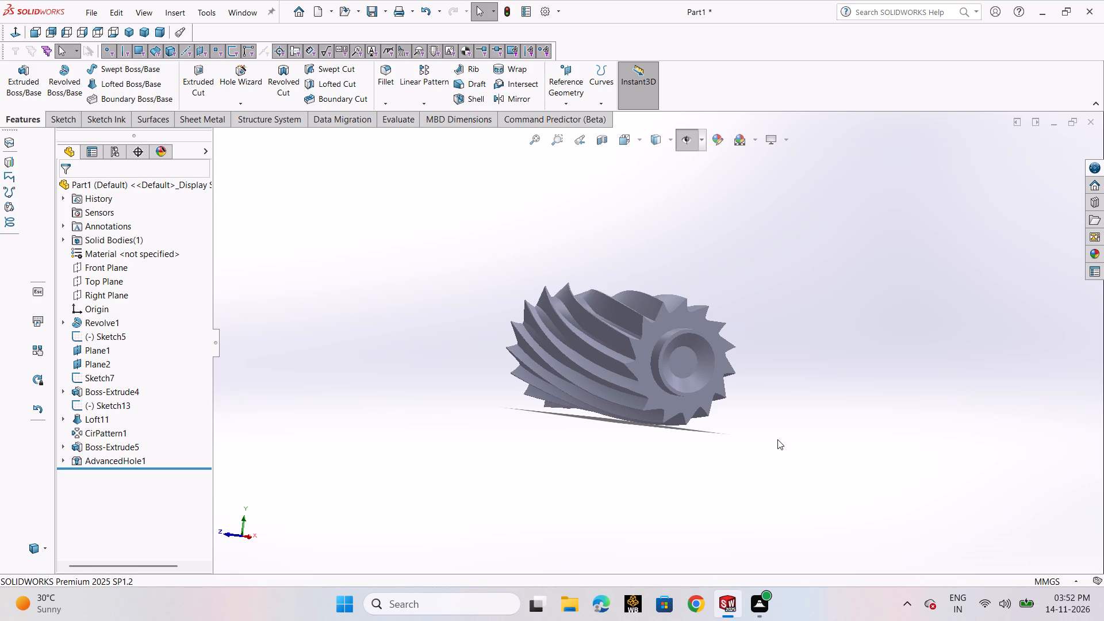
{"action": "key", "text": "ctrl+z"}
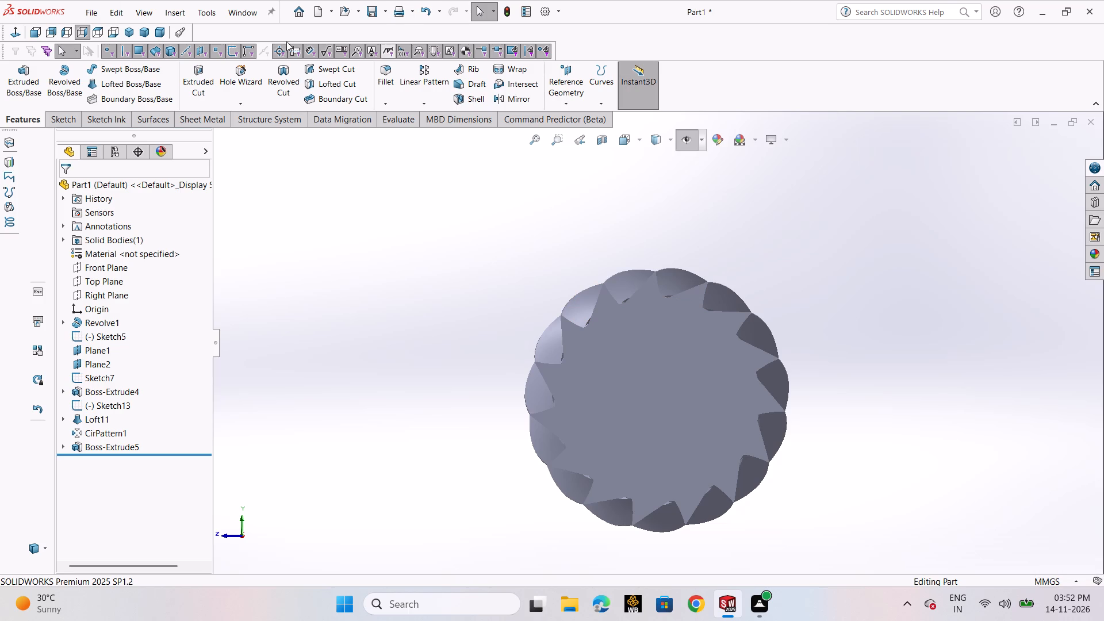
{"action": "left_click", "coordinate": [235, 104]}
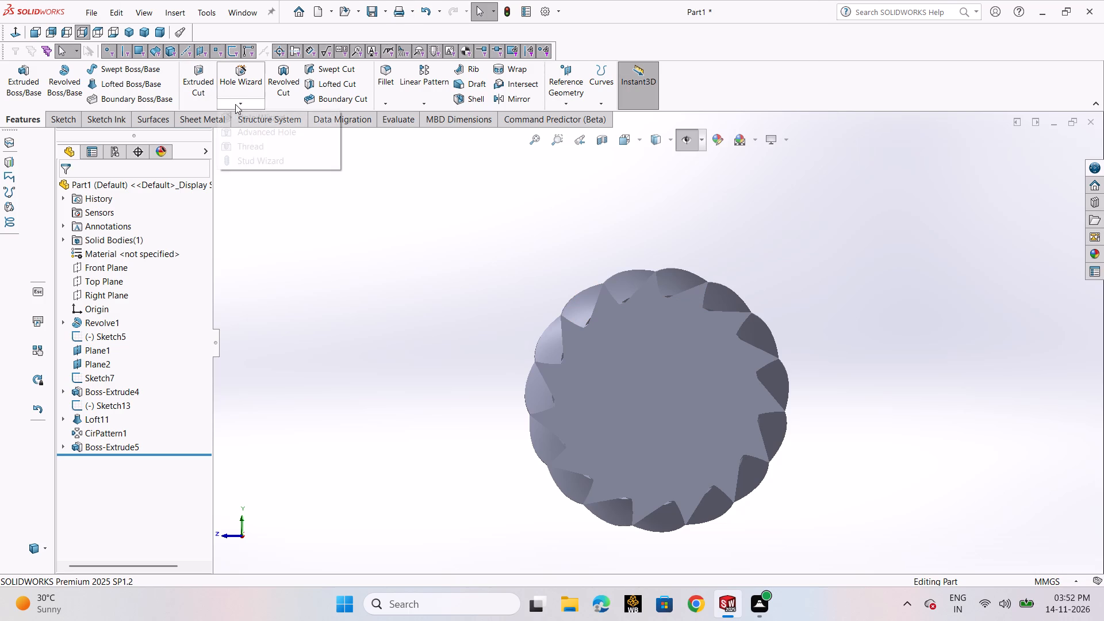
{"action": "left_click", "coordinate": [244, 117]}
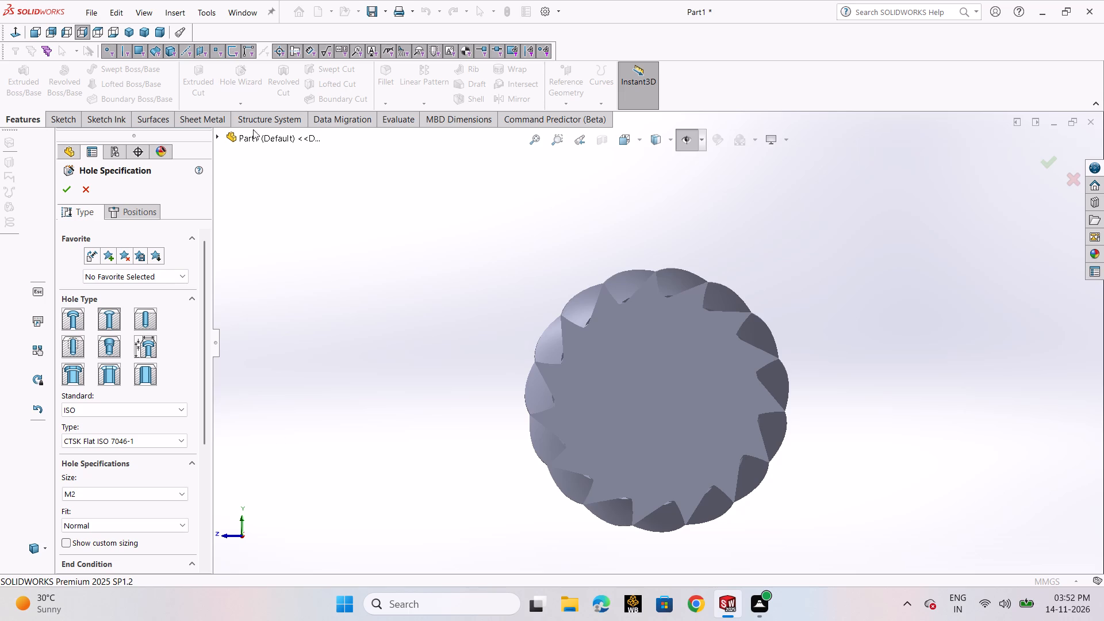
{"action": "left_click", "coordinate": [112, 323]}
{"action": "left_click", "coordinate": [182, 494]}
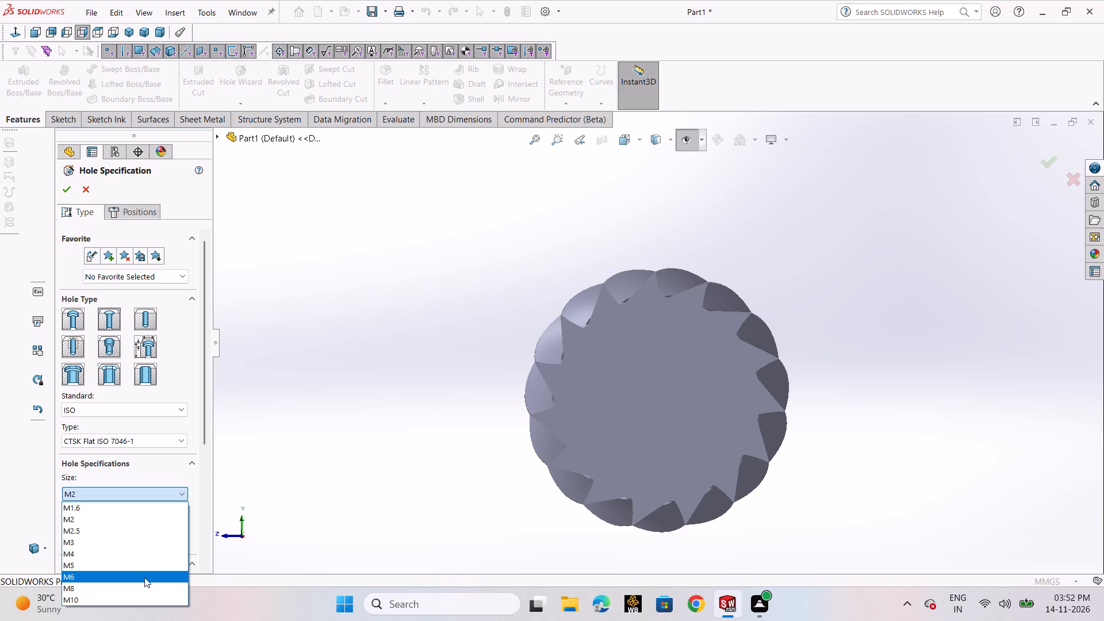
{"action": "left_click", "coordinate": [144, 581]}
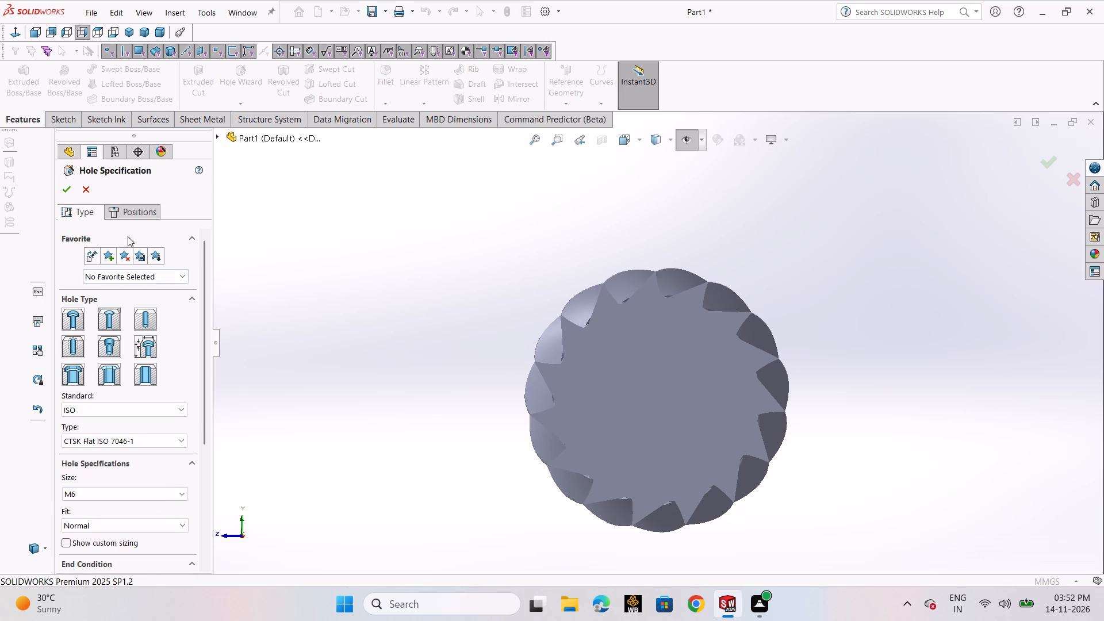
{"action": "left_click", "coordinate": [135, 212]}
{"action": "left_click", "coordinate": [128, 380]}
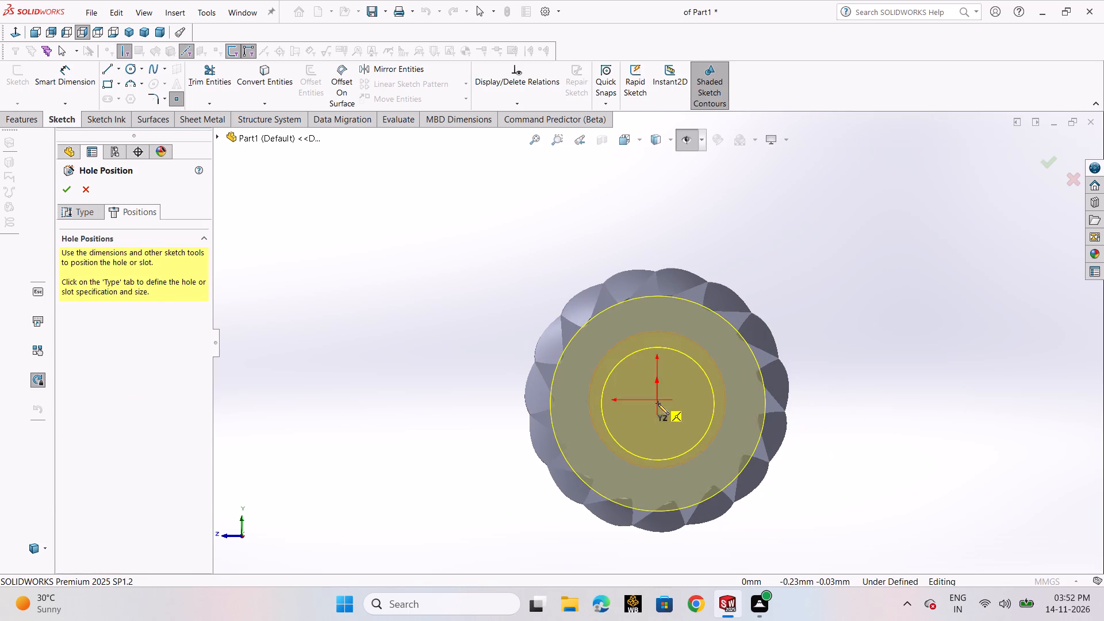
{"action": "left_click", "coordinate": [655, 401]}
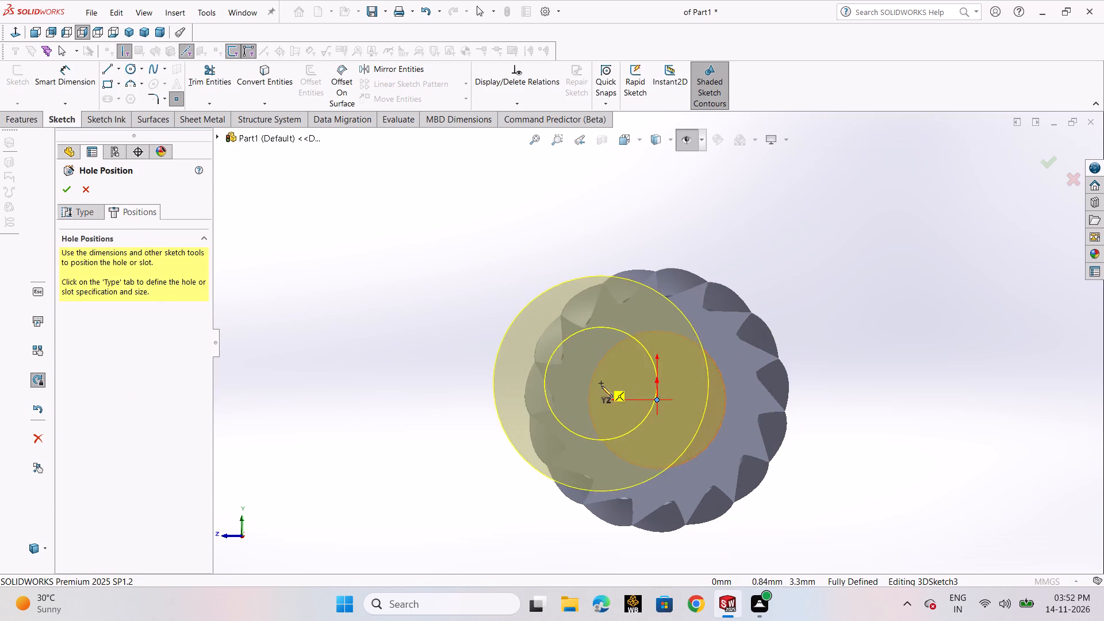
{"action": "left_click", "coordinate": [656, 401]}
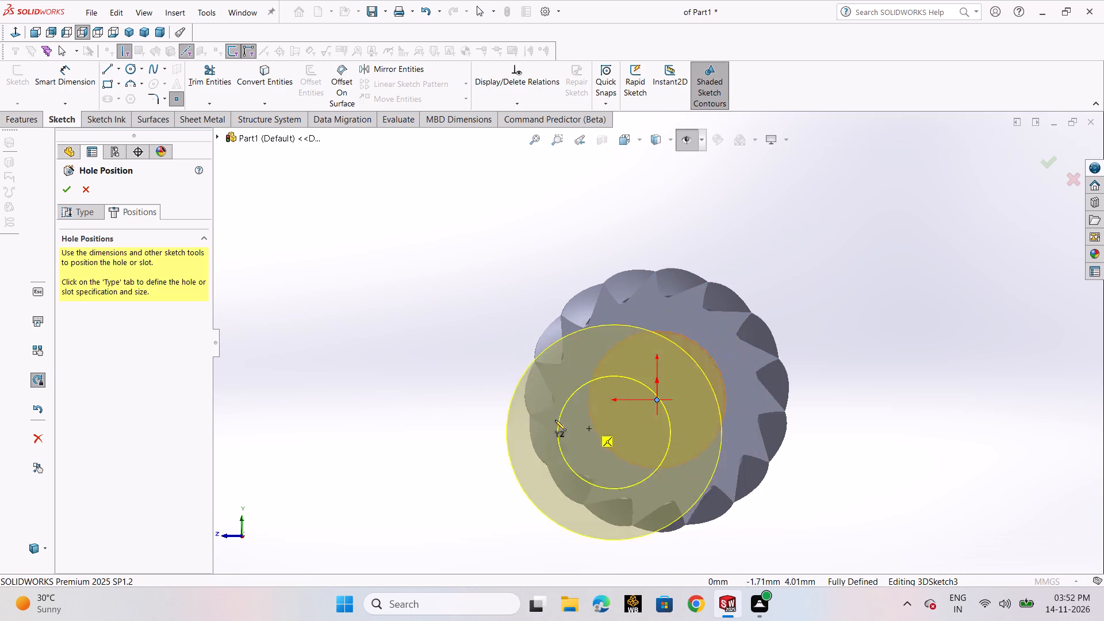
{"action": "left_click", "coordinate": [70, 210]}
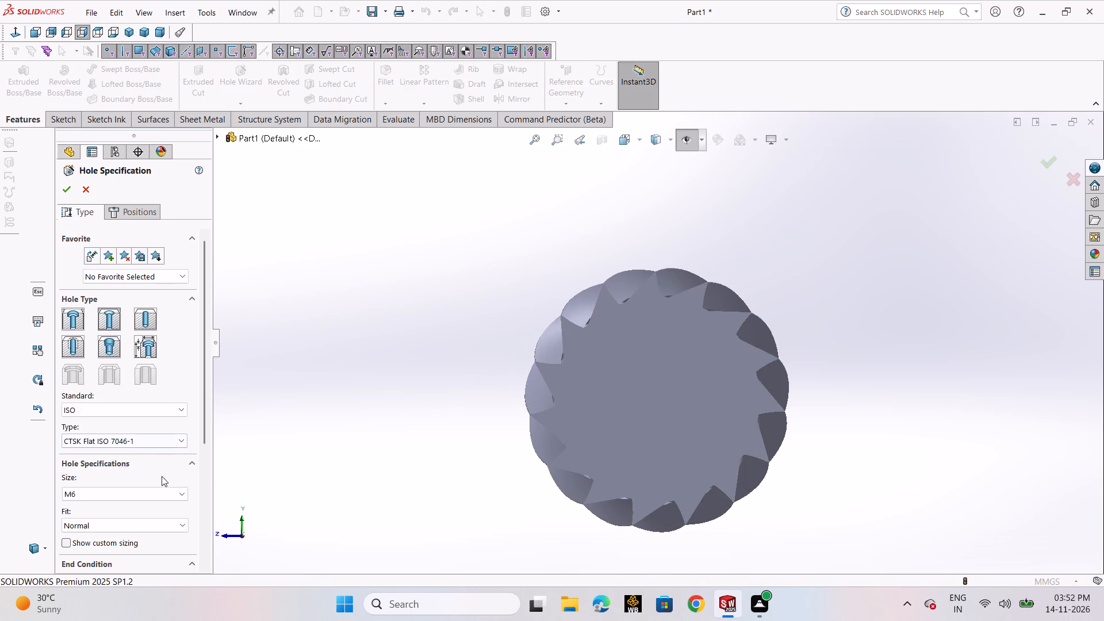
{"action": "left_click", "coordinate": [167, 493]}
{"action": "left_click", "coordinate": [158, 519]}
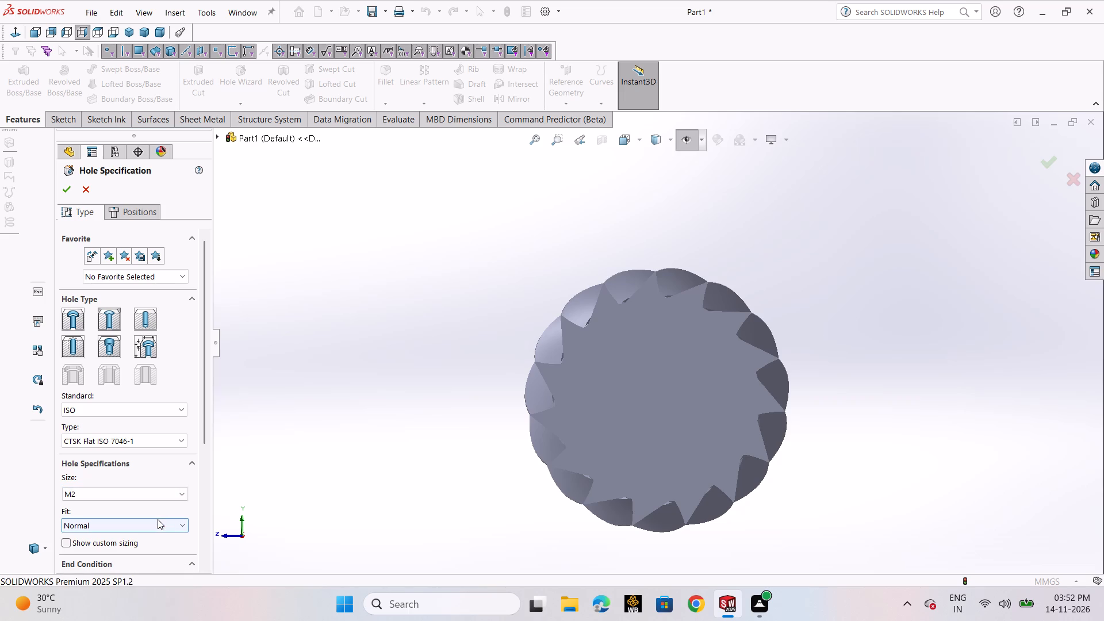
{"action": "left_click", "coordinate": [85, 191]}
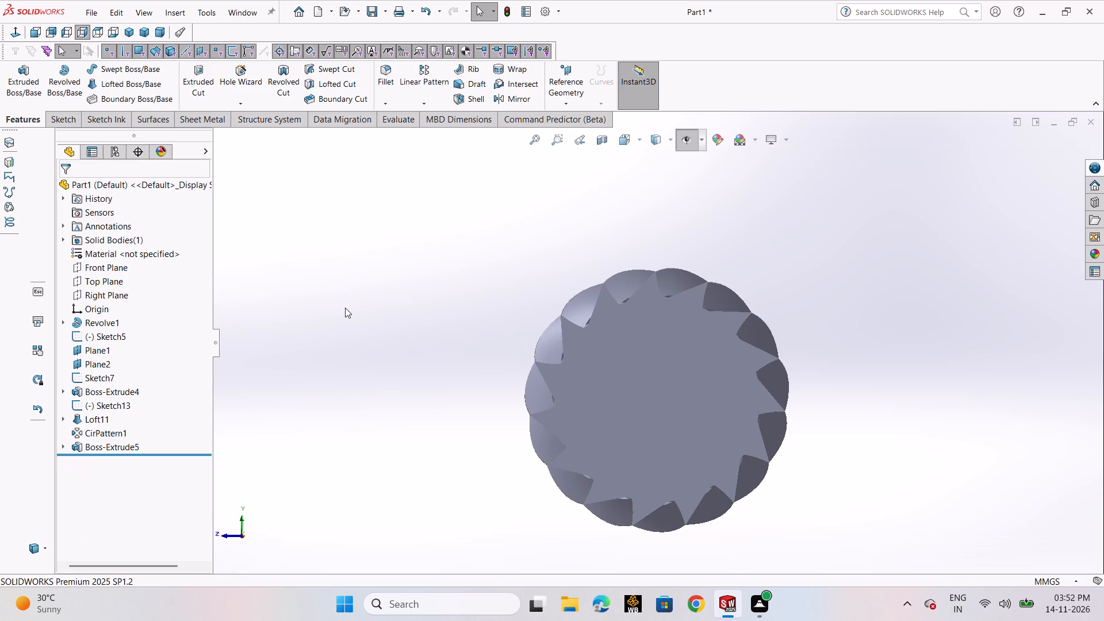
Start an ISO M2 flat countersunk Hole Wizard hole (CTSK Flat ISO 7046-1) with 3D sketch positioning and place a point at the origin.
{"action": "scroll", "coordinate": [345, 309], "scroll_direction": "up", "scroll_amount": 4}
{"action": "middle_click_drag", "start_coordinate": [369, 327], "coordinate": [446, 342]}
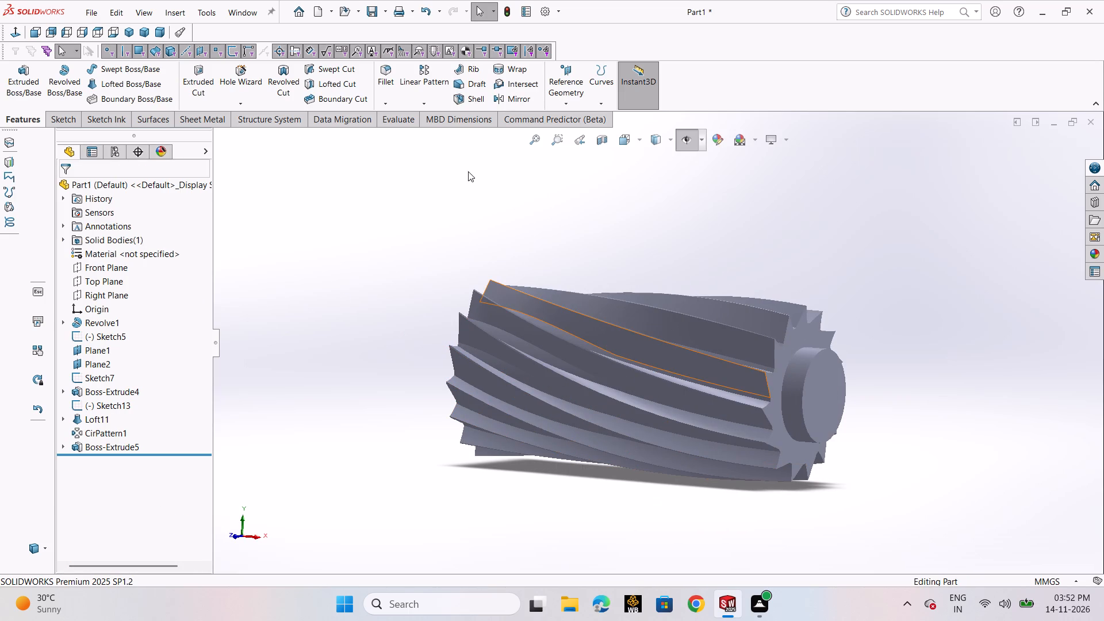
{"action": "left_click", "coordinate": [225, 102]}
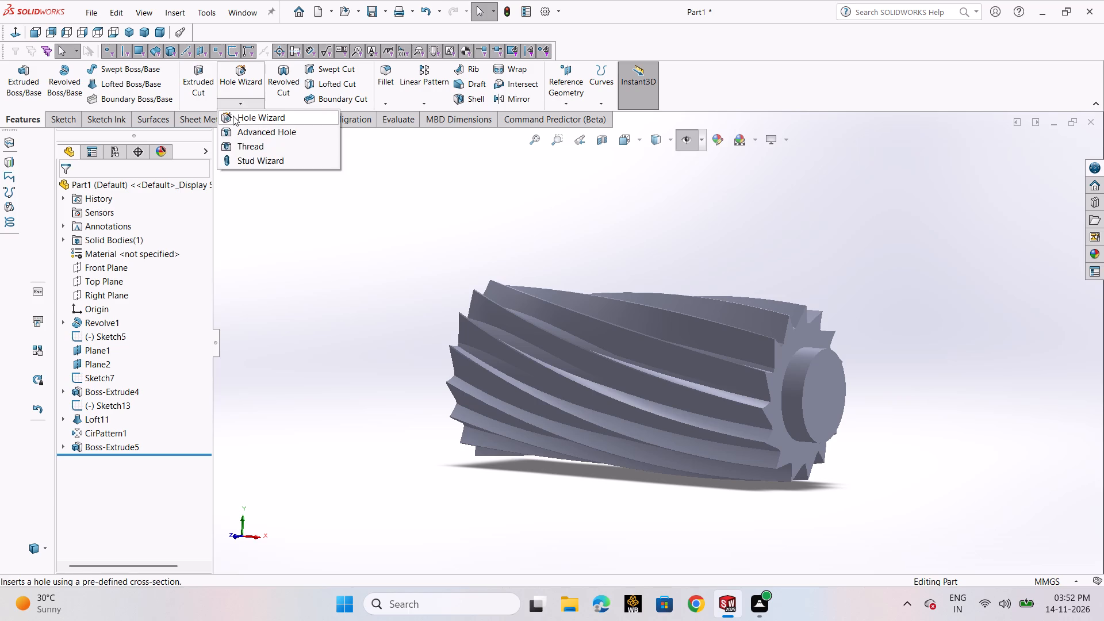
{"action": "left_click", "coordinate": [233, 116]}
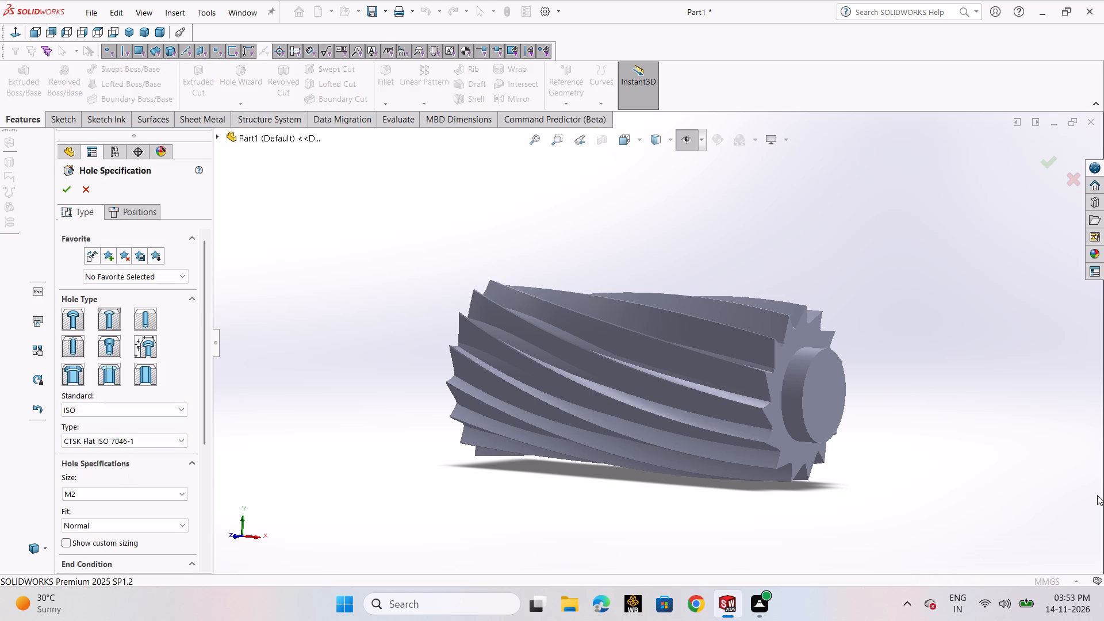
{"action": "left_click", "coordinate": [113, 209]}
{"action": "left_click", "coordinate": [137, 376]}
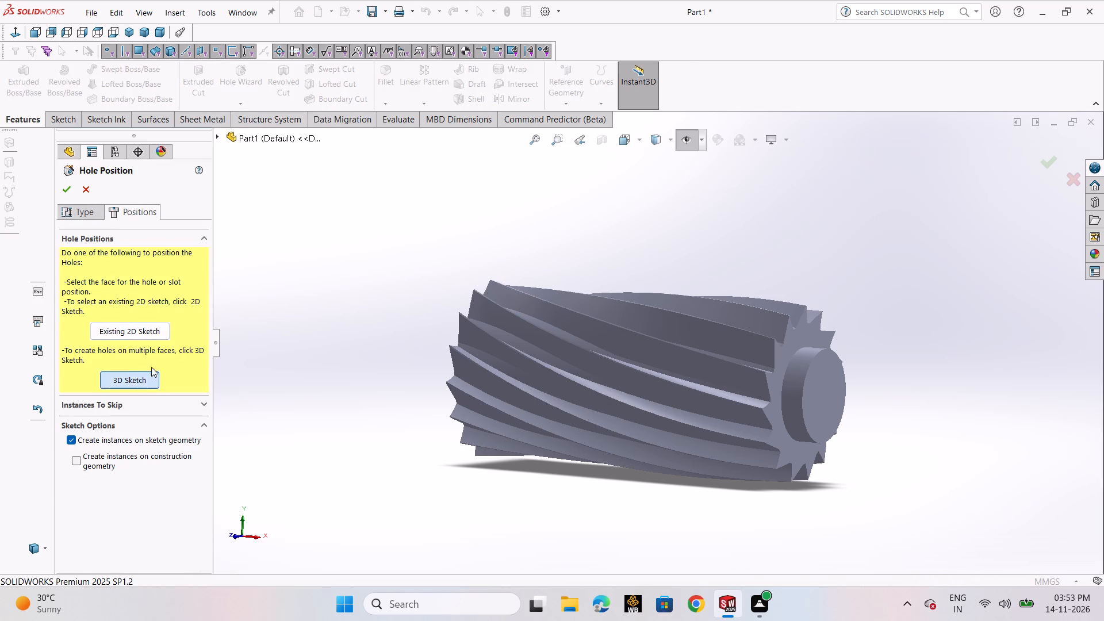
{"action": "middle_click_drag", "start_coordinate": [849, 398], "coordinate": [825, 397]}
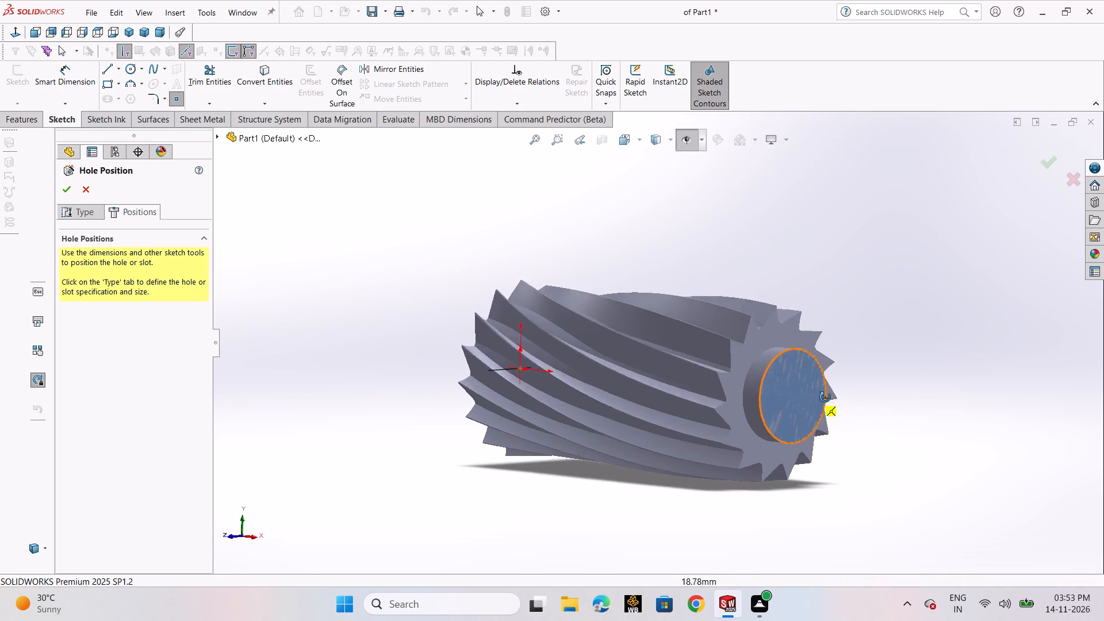
{"action": "middle_click_drag", "start_coordinate": [825, 397], "coordinate": [776, 389]}
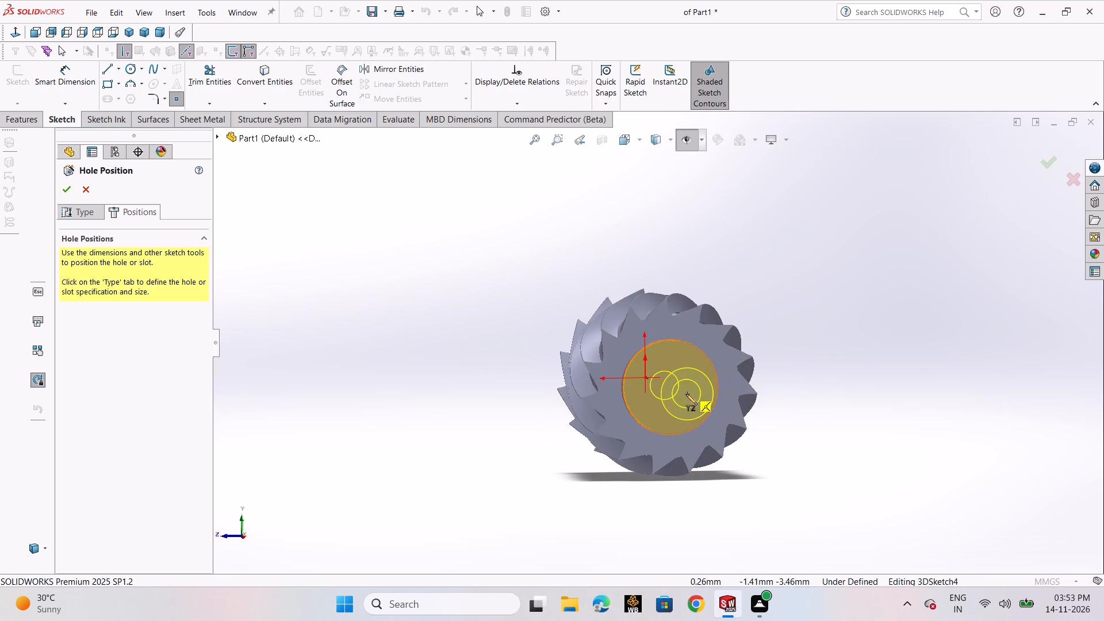
{"action": "left_click", "coordinate": [645, 377]}
Place the hole's position point near the centre of the round boss's end face and create the M2 countersunk hole.
{"action": "middle_click_drag", "start_coordinate": [790, 402], "coordinate": [781, 389]}
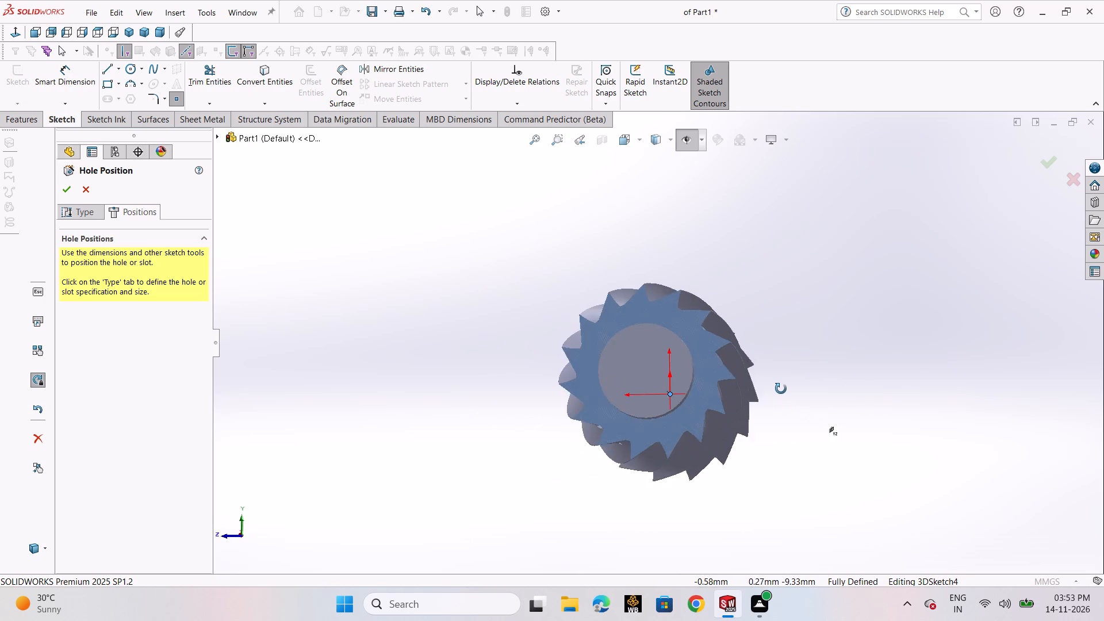
{"action": "middle_click_drag", "start_coordinate": [781, 389], "coordinate": [786, 393]}
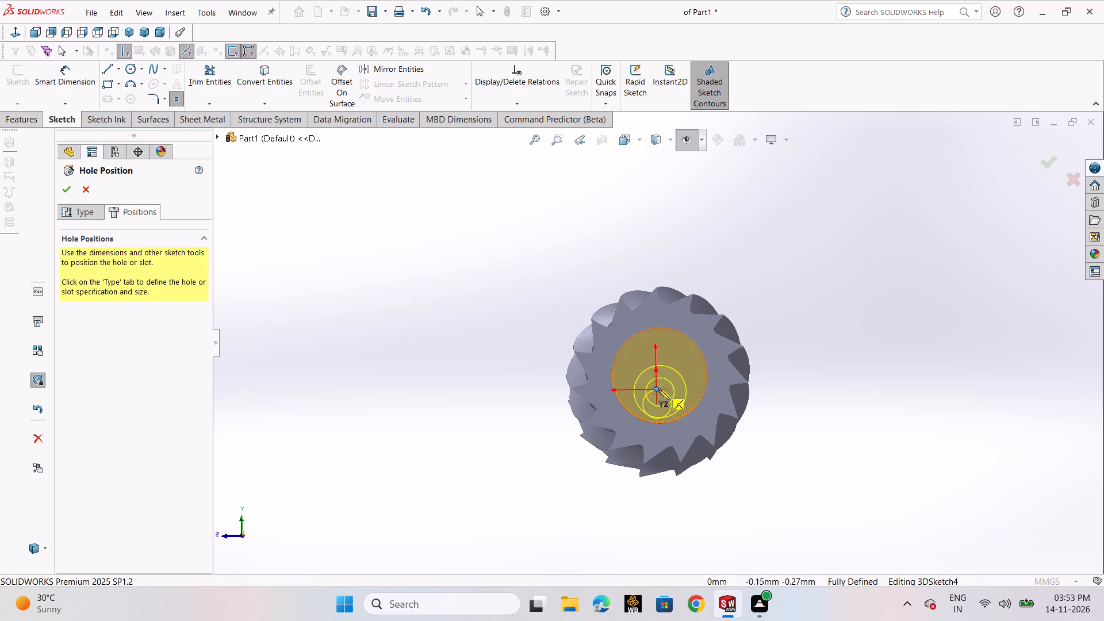
{"action": "double_click", "coordinate": [658, 389]}
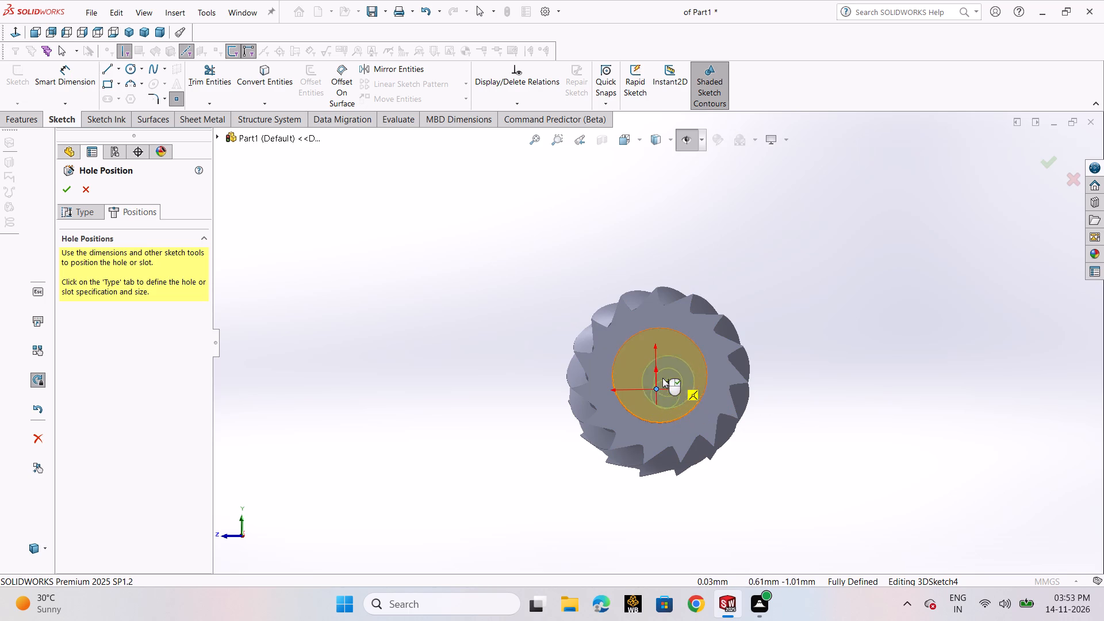
{"action": "left_click", "coordinate": [660, 377]}
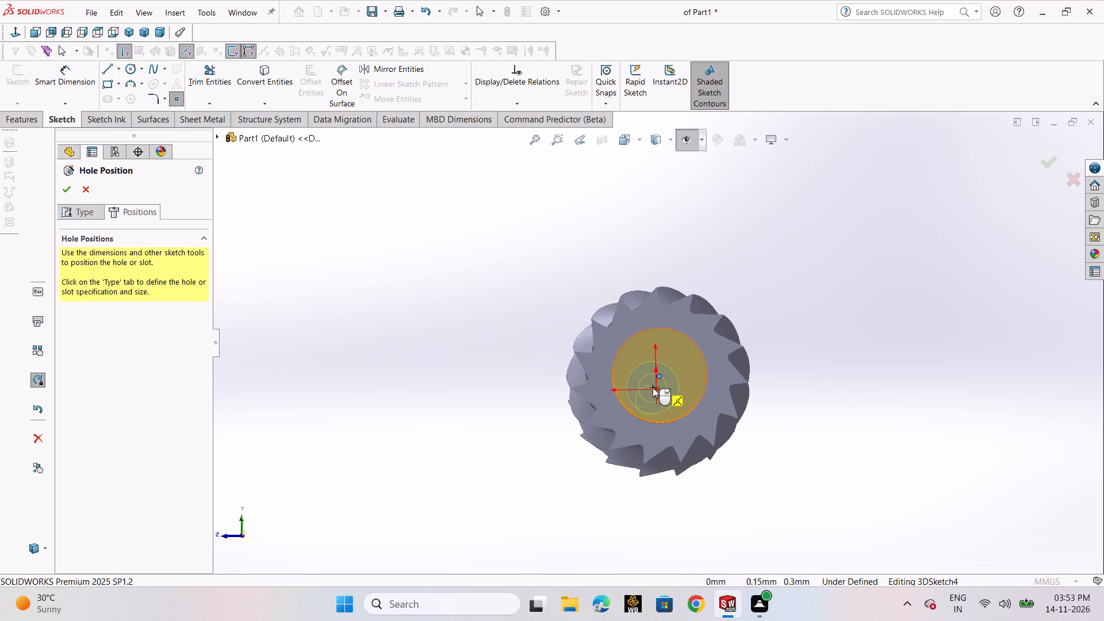
{"action": "left_click", "coordinate": [660, 375]}
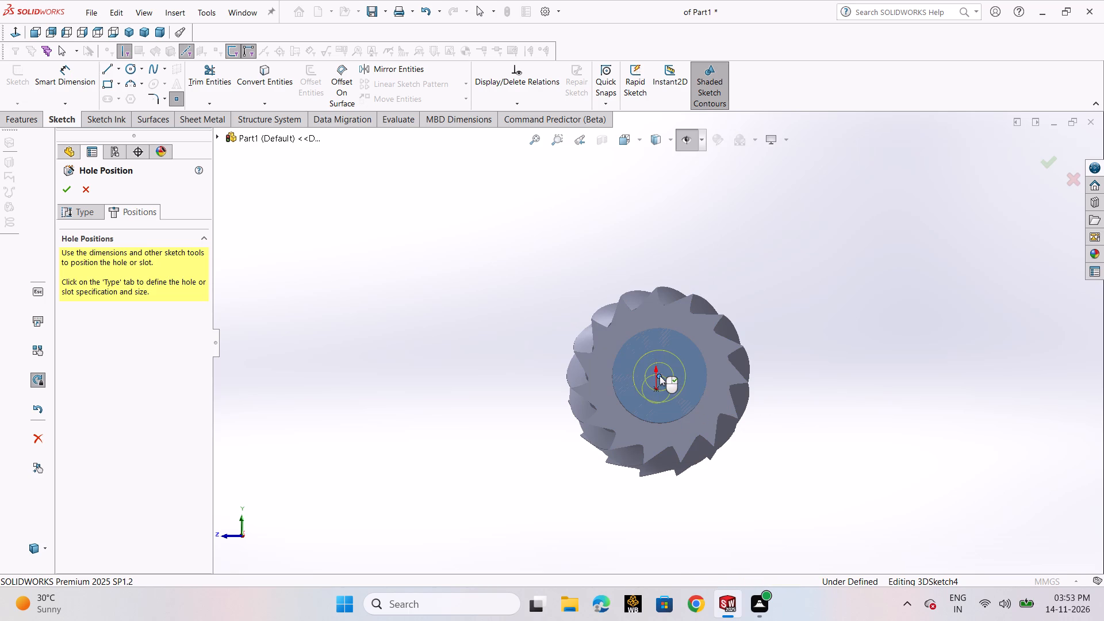
{"action": "scroll", "coordinate": [670, 389], "scroll_direction": "down", "scroll_amount": 4}
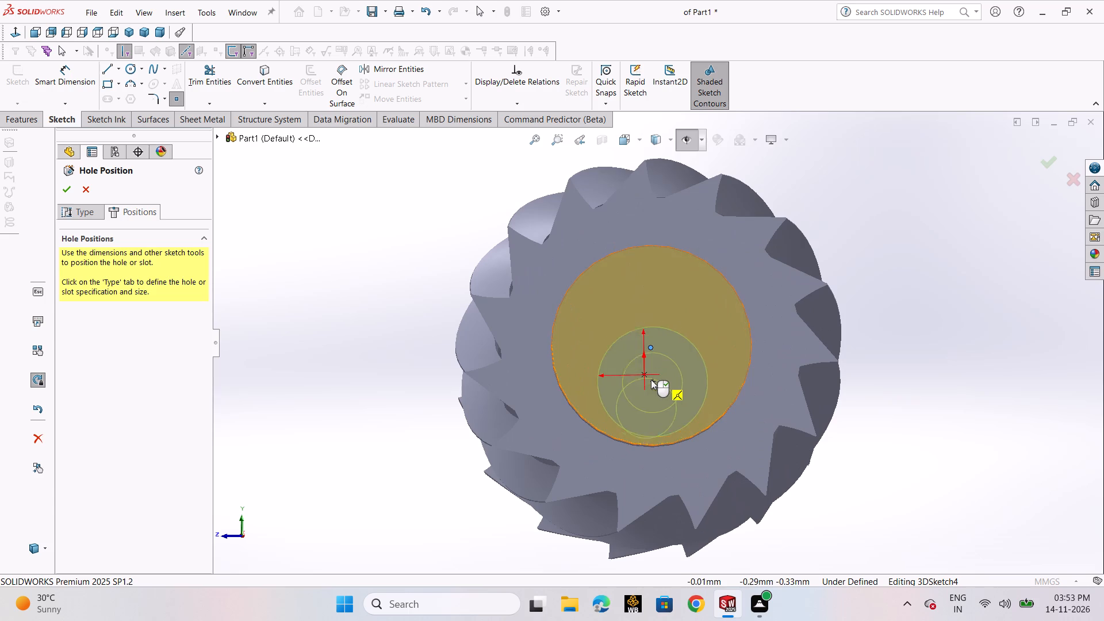
{"action": "left_click", "coordinate": [645, 376]}
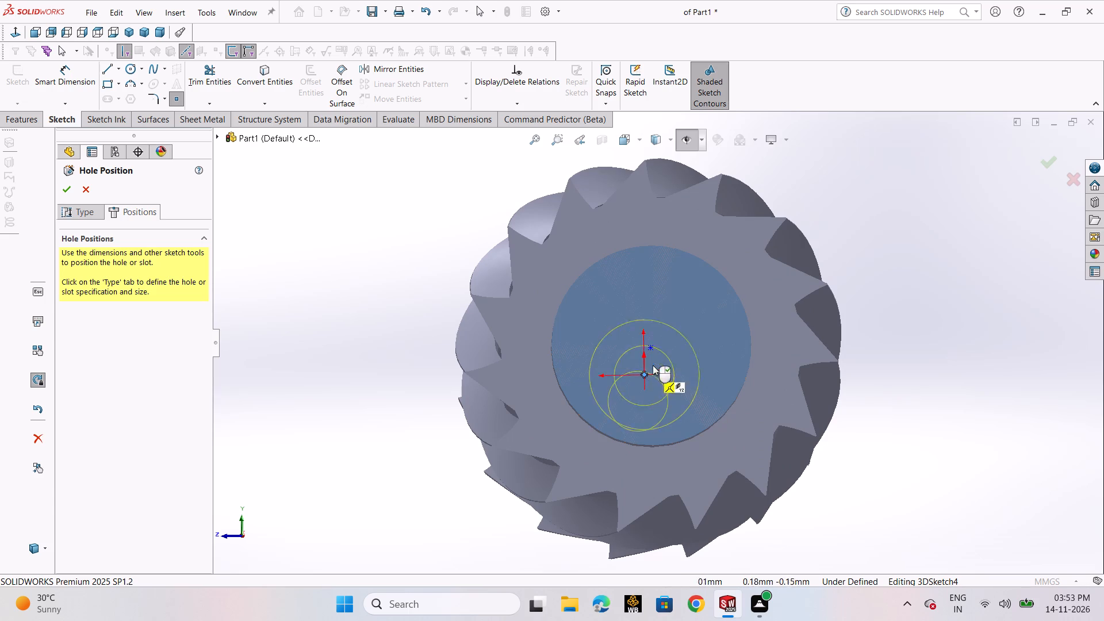
{"action": "scroll", "coordinate": [673, 359], "scroll_direction": "down", "scroll_amount": 1}
{"action": "middle_click_drag", "start_coordinate": [673, 363], "coordinate": [701, 379]}
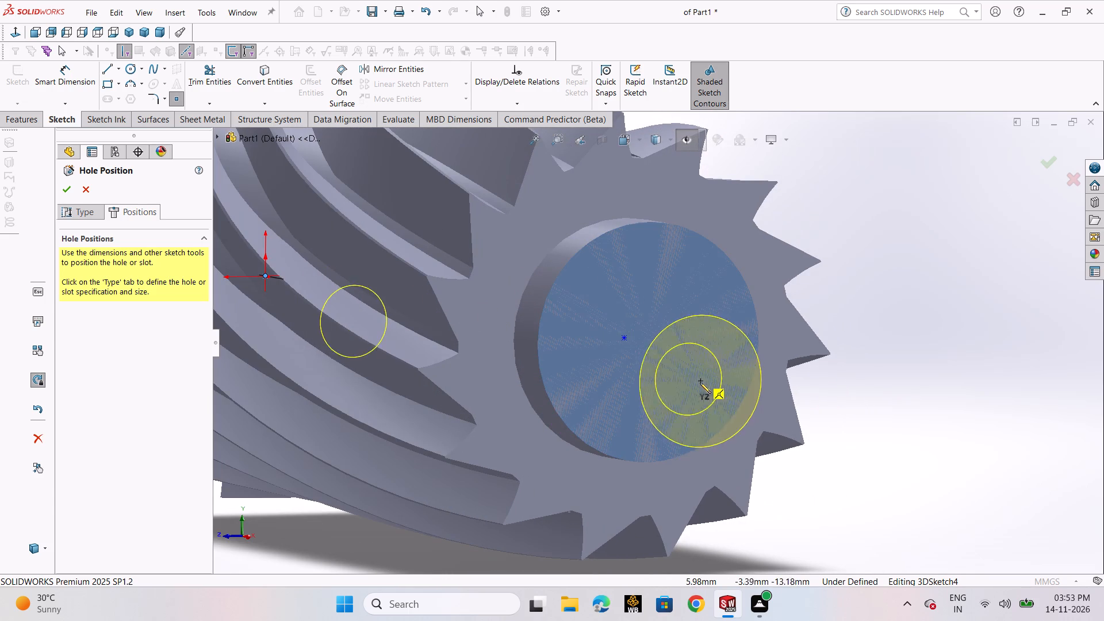
{"action": "left_click", "coordinate": [656, 339]}
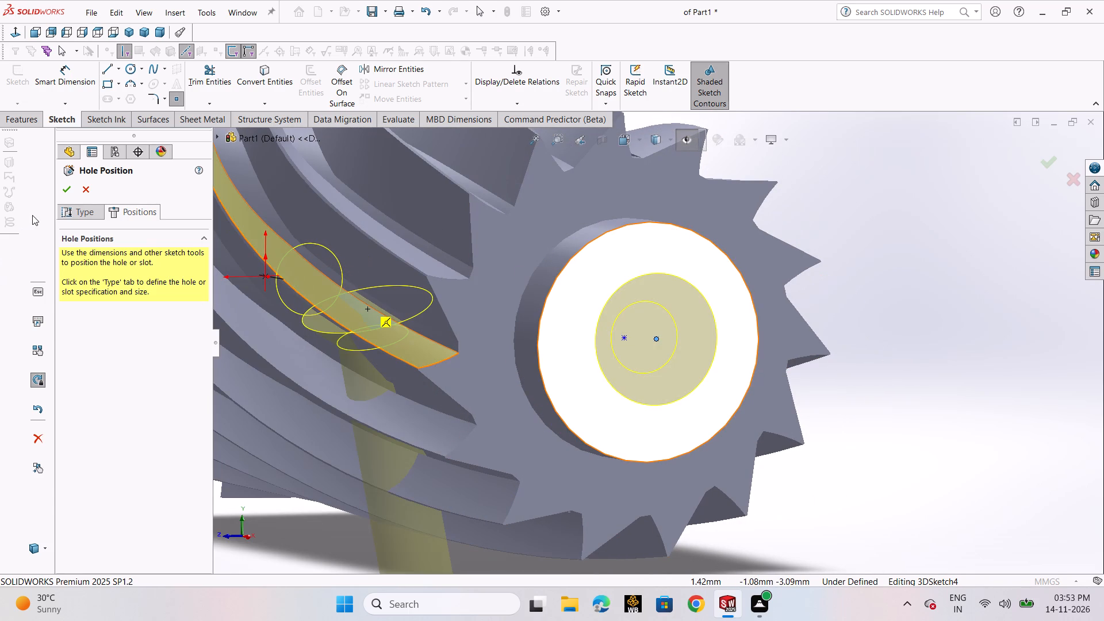
{"action": "left_click", "coordinate": [63, 194]}
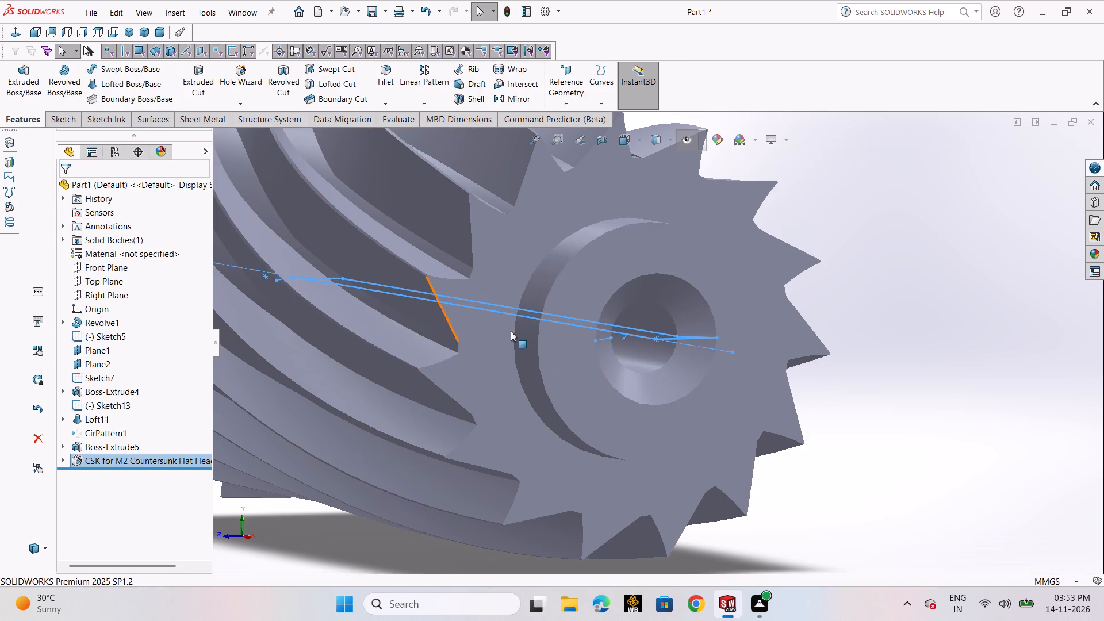
Edit the countersunk hole on the boss and change its size to M3.
{"action": "scroll", "coordinate": [521, 332], "scroll_direction": "up", "scroll_amount": 1}
{"action": "scroll", "coordinate": [522, 332], "scroll_direction": "down", "scroll_amount": 1}
{"action": "scroll", "coordinate": [522, 332], "scroll_direction": "up", "scroll_amount": 1}
{"action": "middle_click_drag", "start_coordinate": [891, 447], "coordinate": [874, 409]}
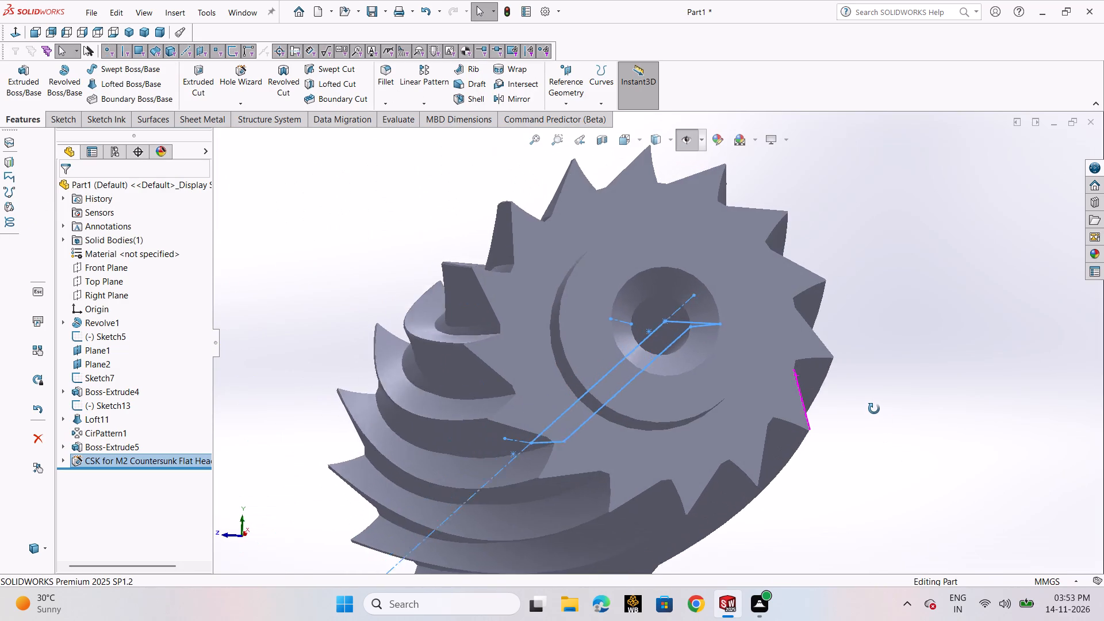
{"action": "middle_click_drag", "start_coordinate": [874, 409], "coordinate": [878, 436]}
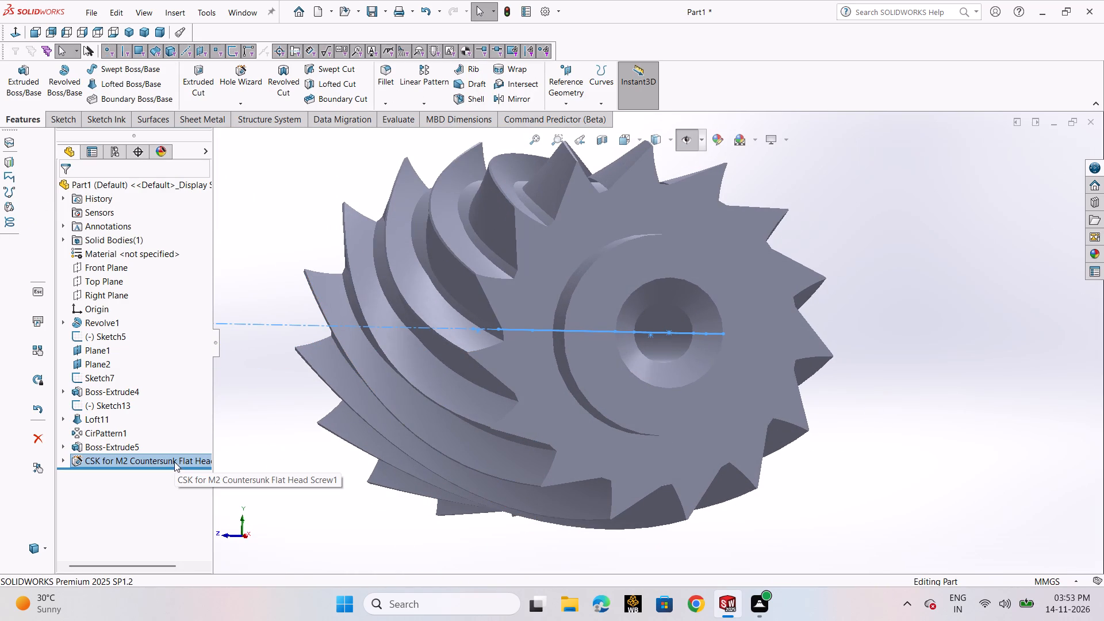
{"action": "left_click", "coordinate": [175, 462]}
{"action": "left_click", "coordinate": [190, 430]}
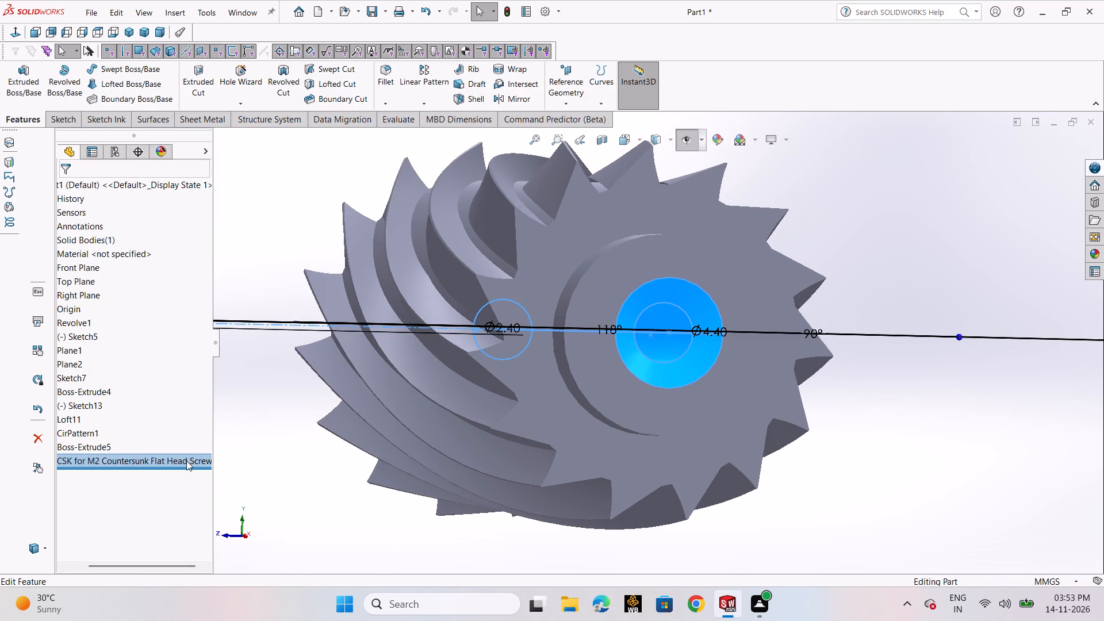
{"action": "left_click", "coordinate": [191, 440]}
{"action": "right_click", "coordinate": [196, 444]}
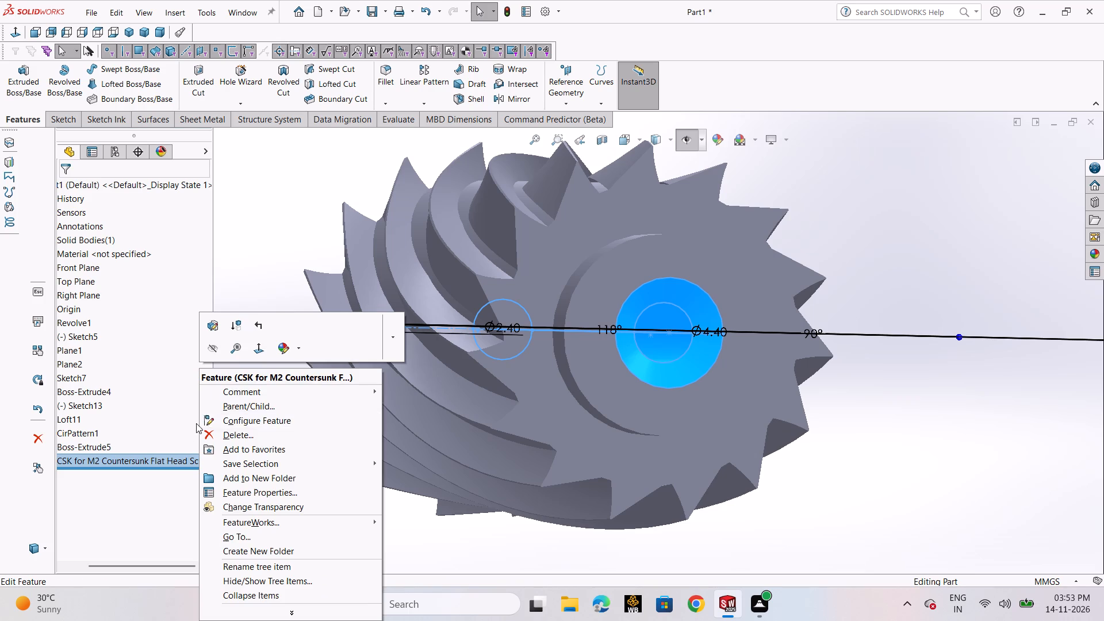
{"action": "left_click", "coordinate": [211, 328]}
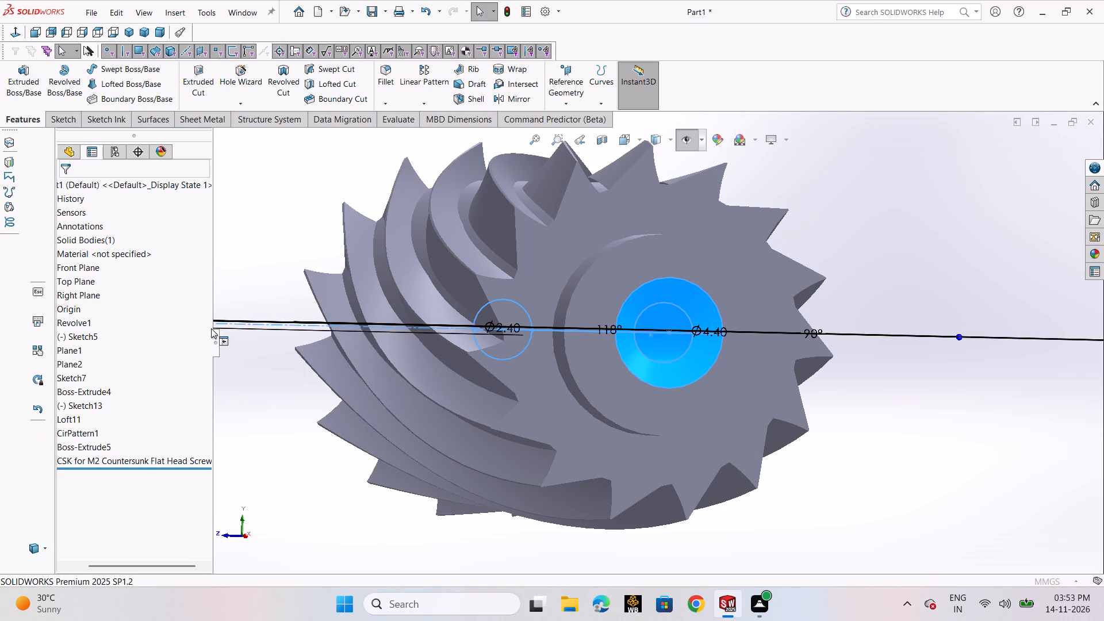
{"action": "left_click", "coordinate": [167, 491]}
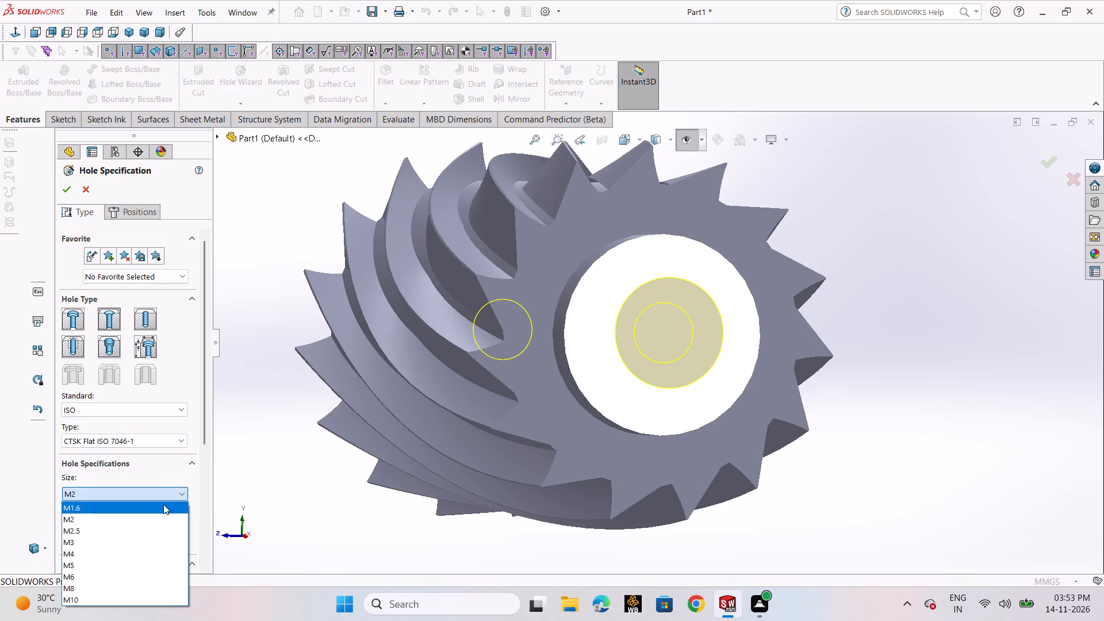
{"action": "left_click", "coordinate": [156, 545]}
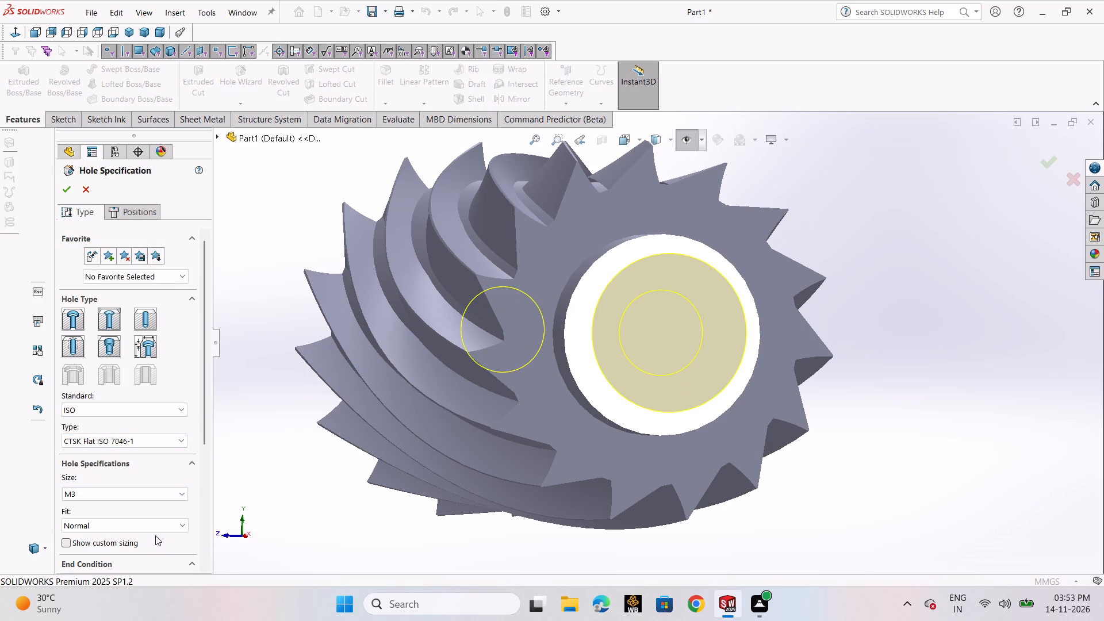
{"action": "left_click", "coordinate": [68, 194]}
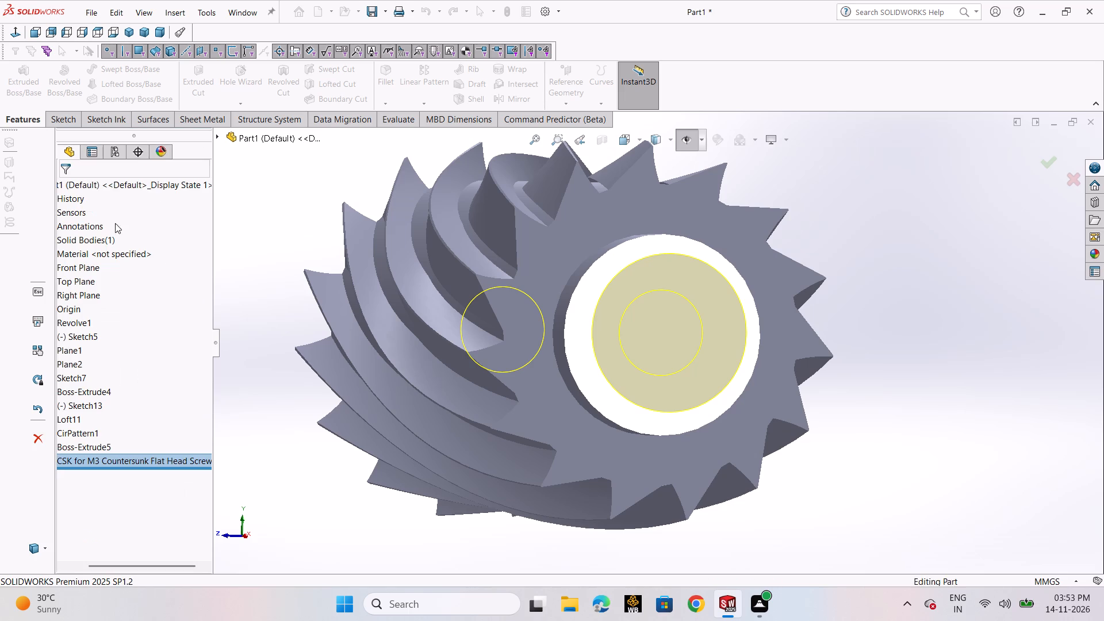
Edit the M3 hole's position and add a Concentric relation between its point and the boss's outer circular edge.
{"action": "middle_click_drag", "start_coordinate": [846, 375], "coordinate": [830, 333]}
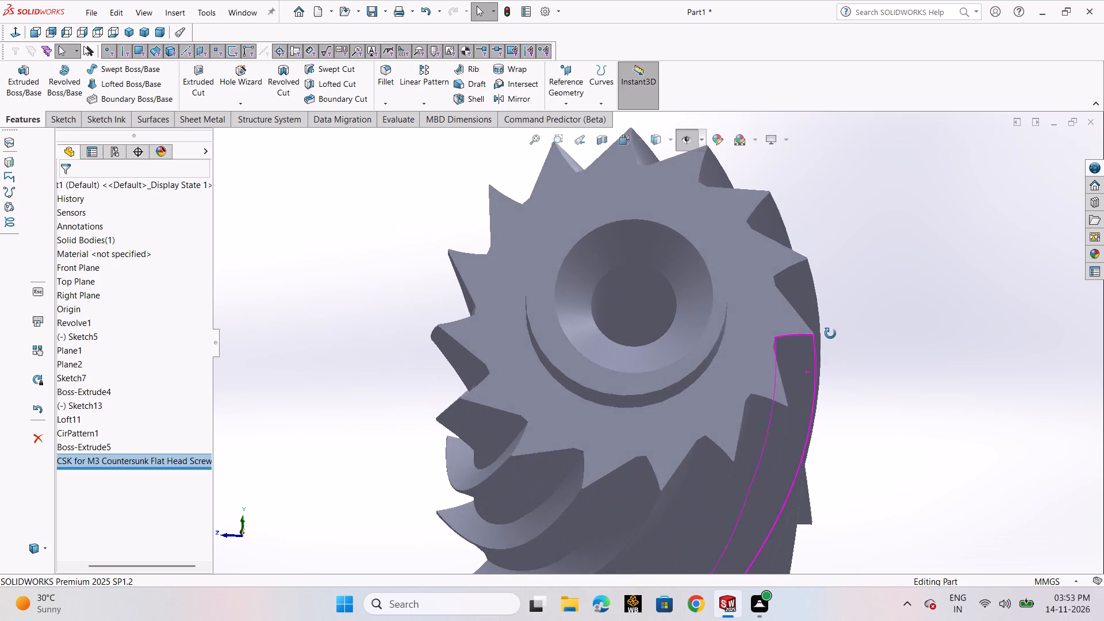
{"action": "middle_click_drag", "start_coordinate": [830, 333], "coordinate": [841, 351]}
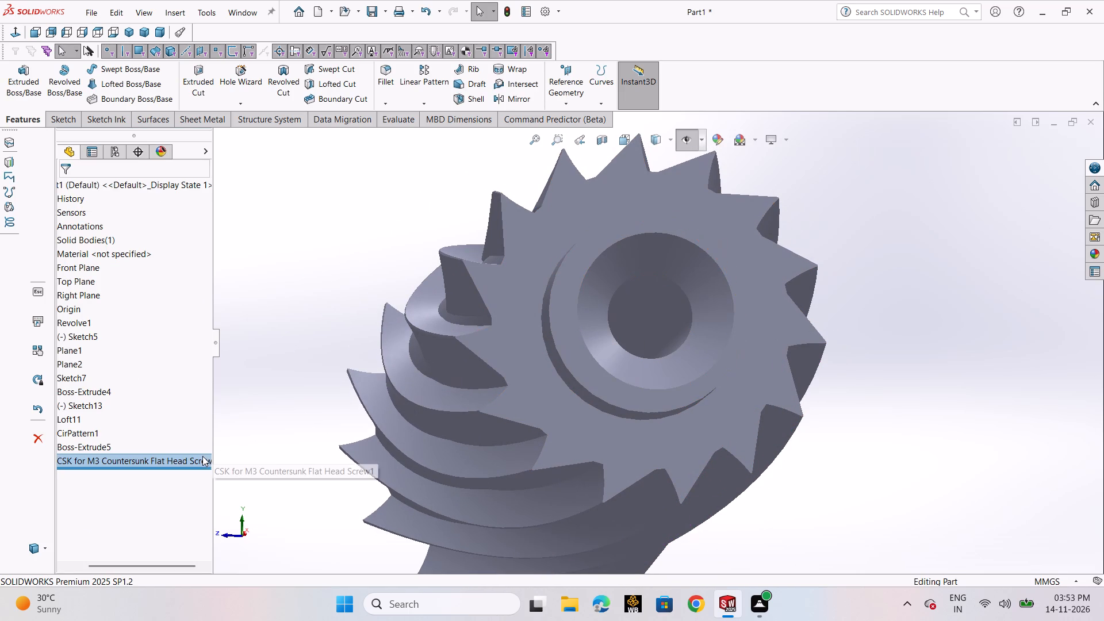
{"action": "left_click", "coordinate": [202, 457]}
{"action": "left_click", "coordinate": [224, 413]}
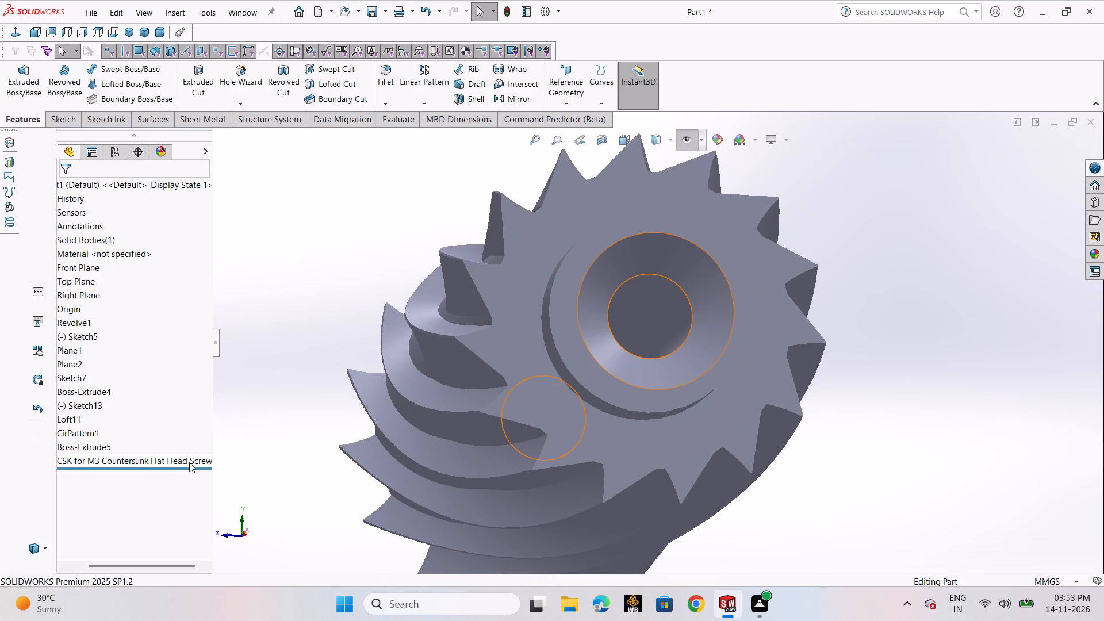
{"action": "left_click", "coordinate": [189, 462]}
{"action": "left_click", "coordinate": [210, 420]}
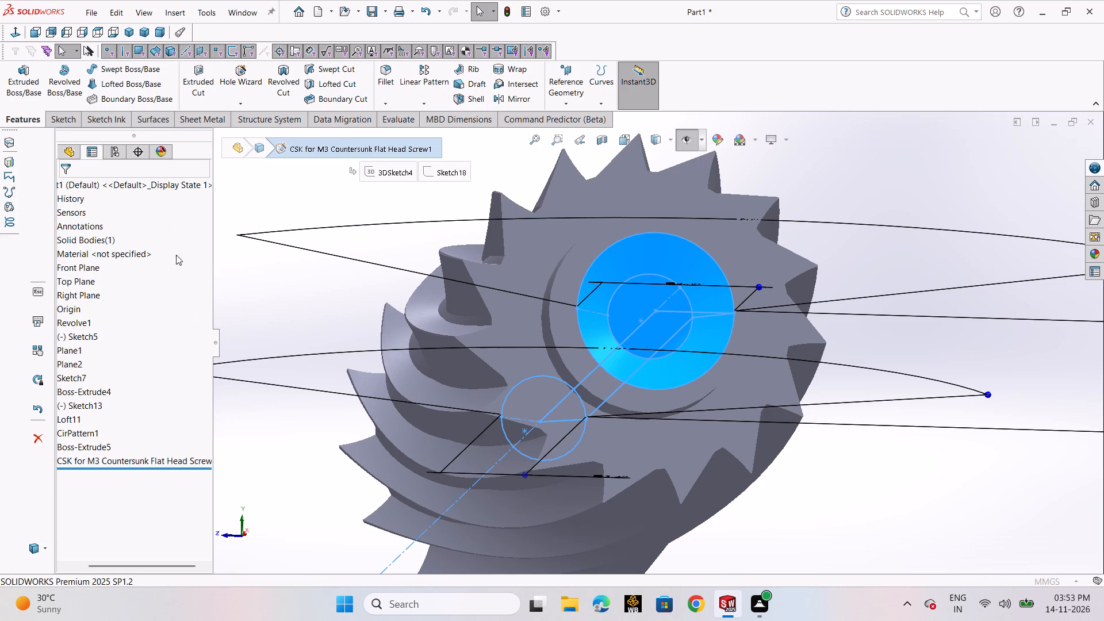
{"action": "left_click", "coordinate": [126, 212]}
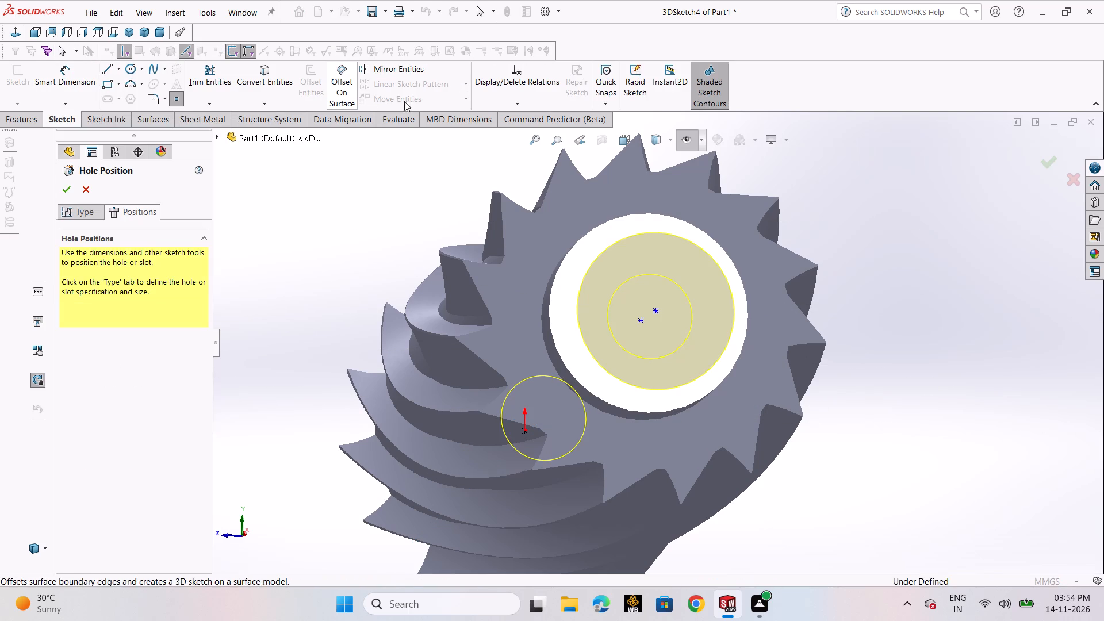
{"action": "left_click", "coordinate": [534, 106]}
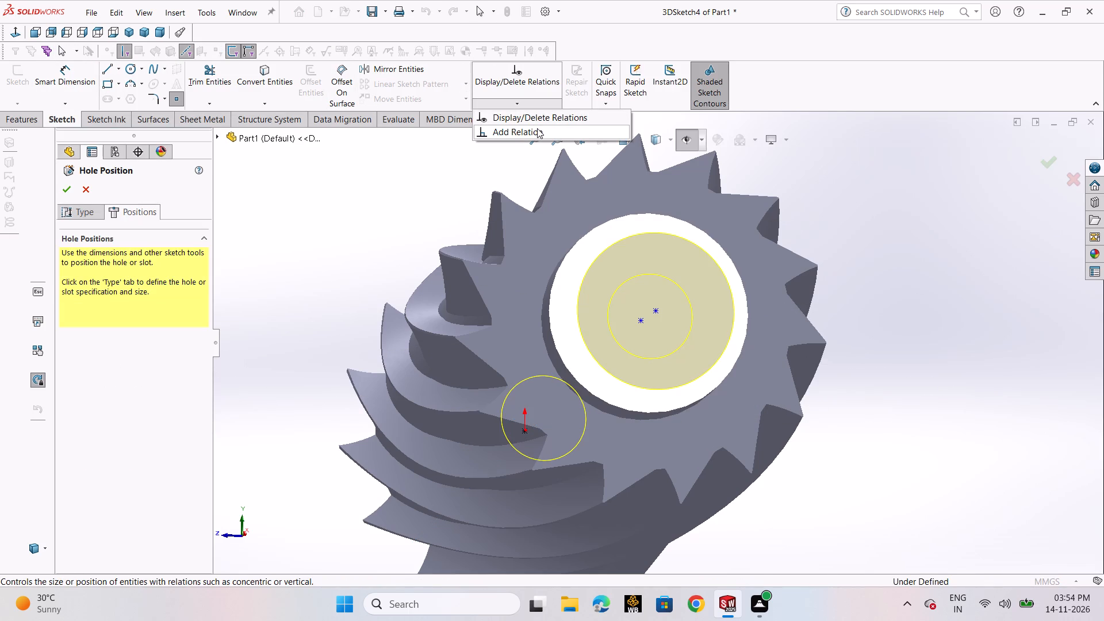
{"action": "left_click", "coordinate": [537, 129]}
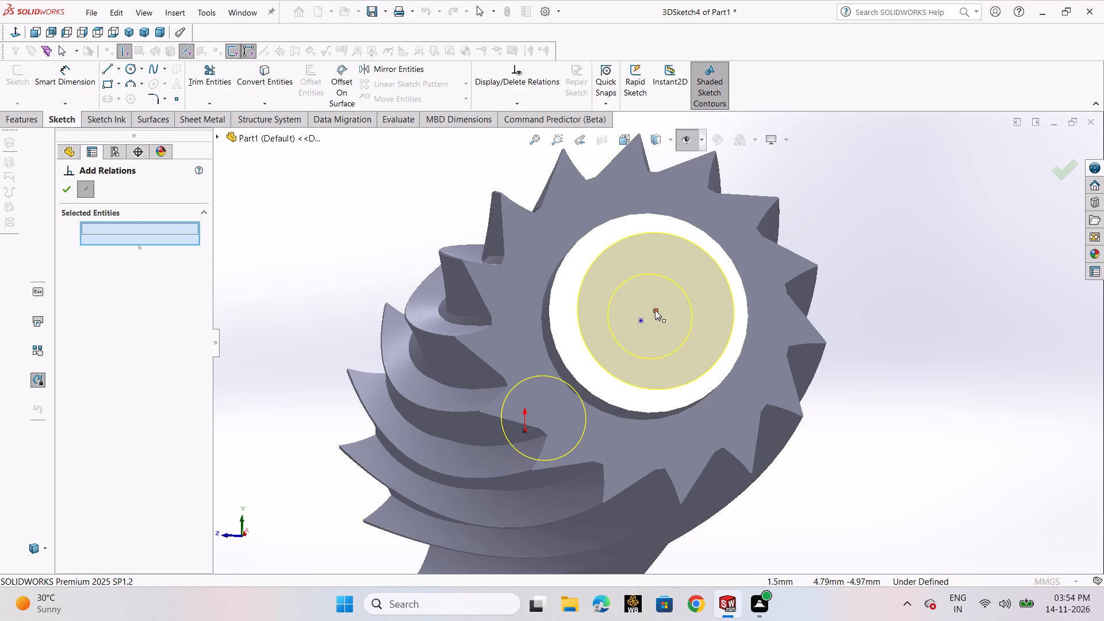
{"action": "left_click", "coordinate": [655, 310]}
{"action": "left_click", "coordinate": [572, 248]}
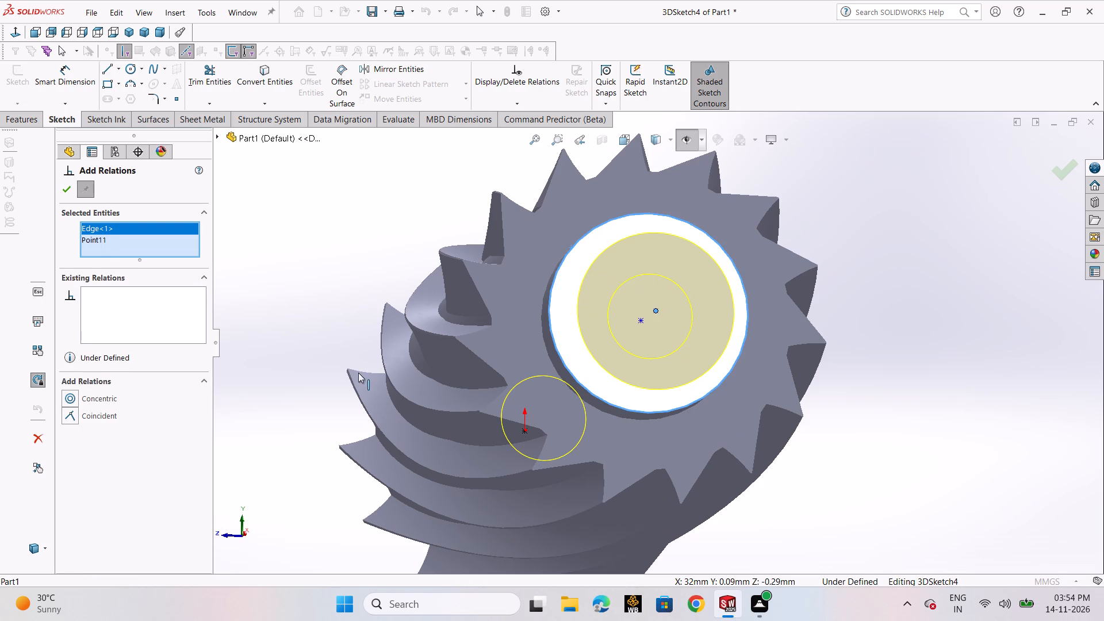
{"action": "left_click", "coordinate": [95, 399]}
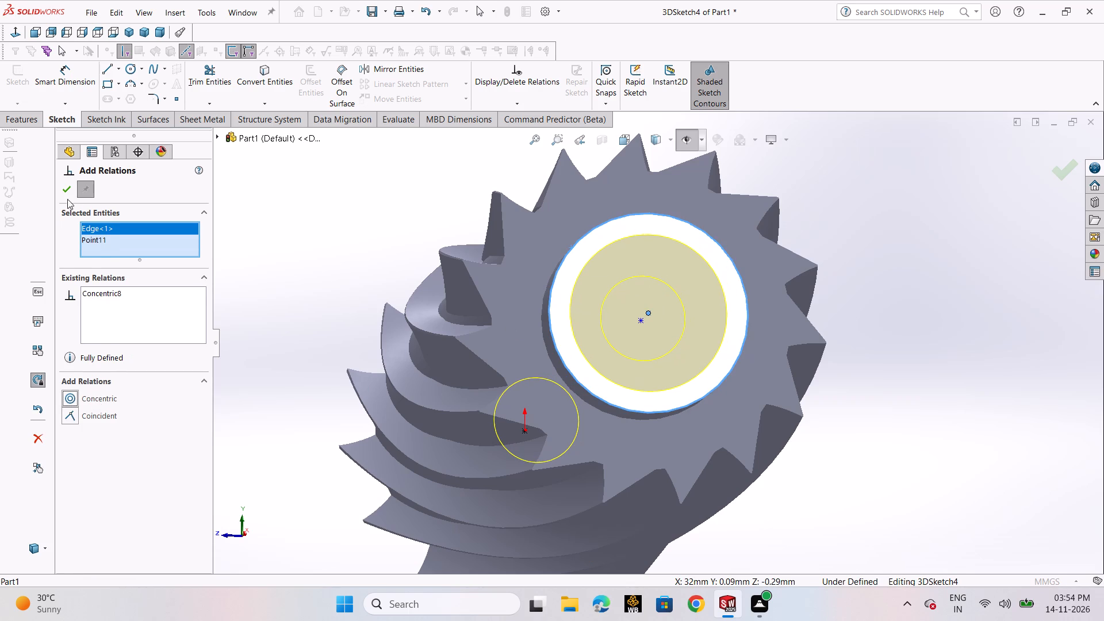
{"action": "left_click", "coordinate": [71, 193]}
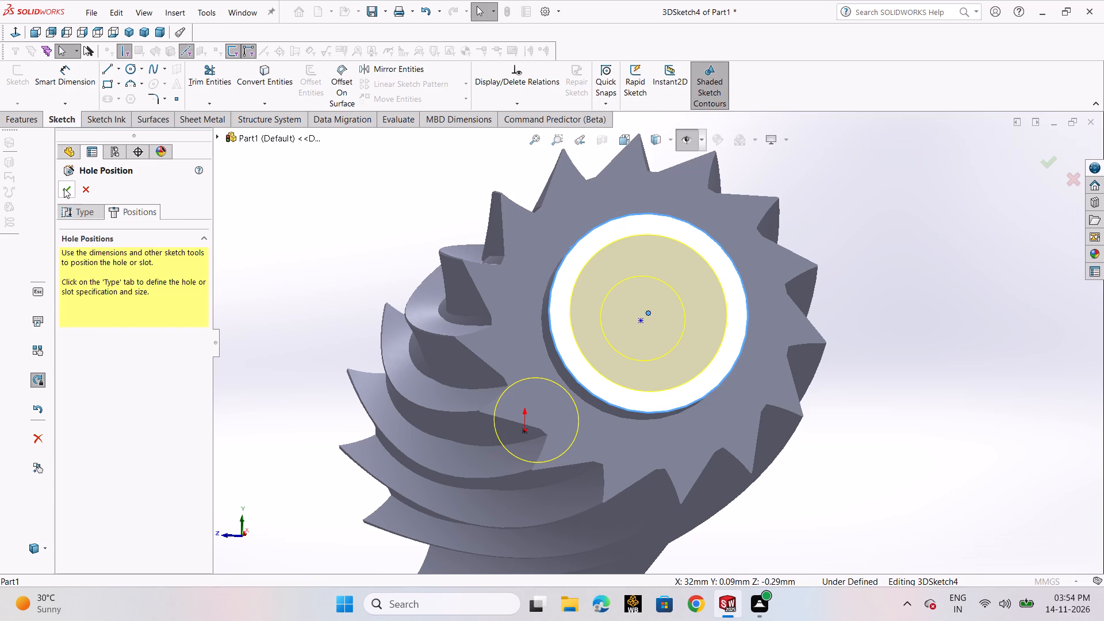
{"action": "left_click", "coordinate": [64, 188]}
{"action": "left_click", "coordinate": [309, 236]}
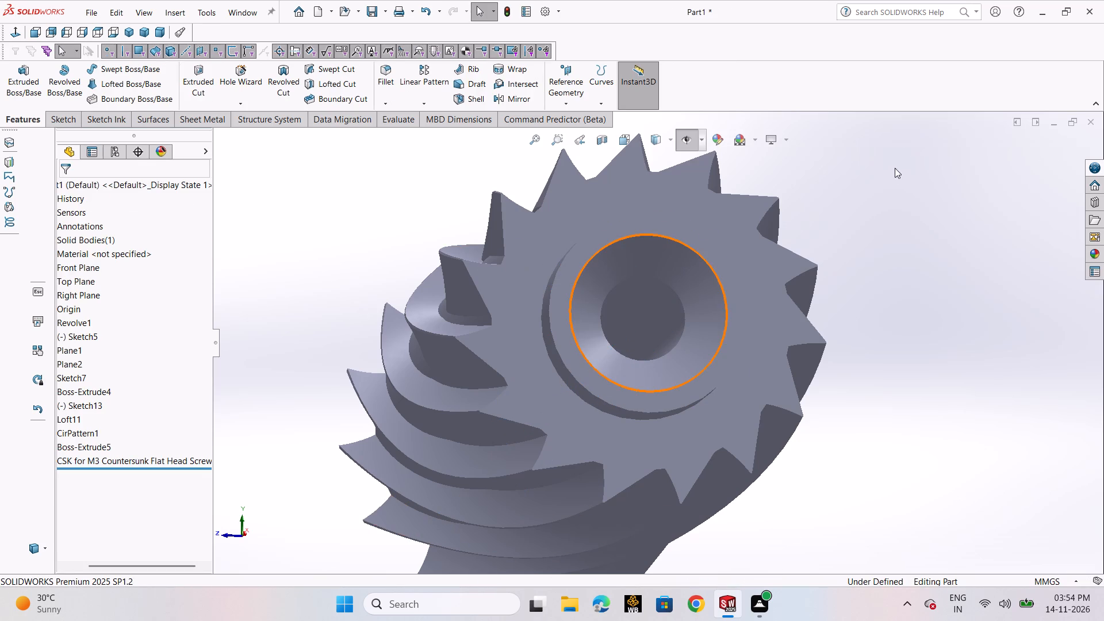
Change the model's display style to Shaded With Edges.
{"action": "left_click", "coordinate": [669, 137]}
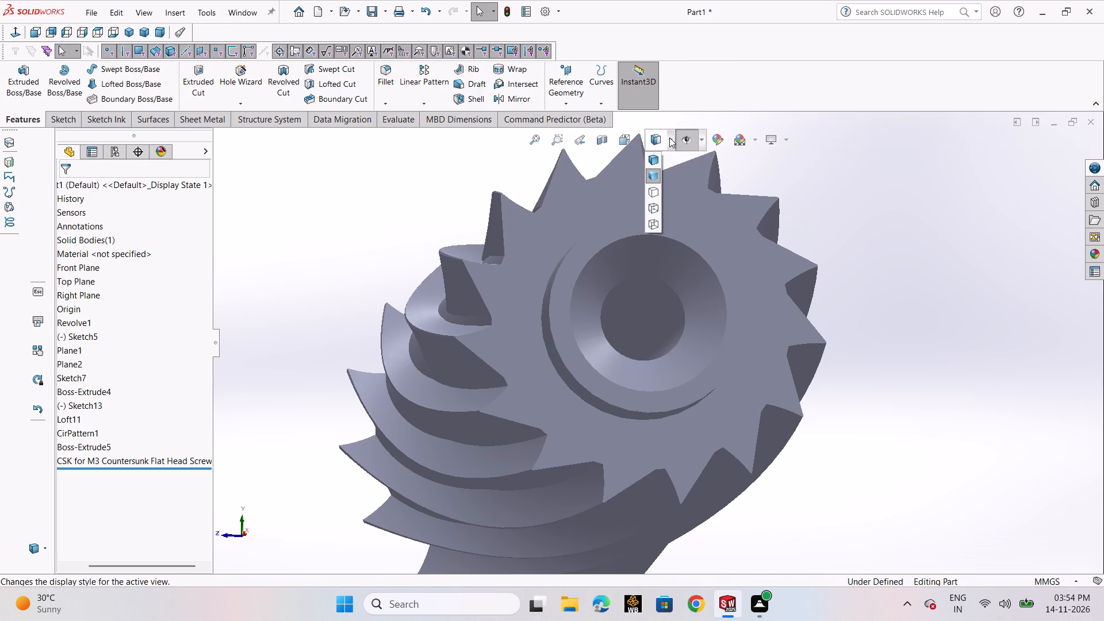
{"action": "left_click", "coordinate": [651, 159]}
{"action": "left_click", "coordinate": [882, 289]}
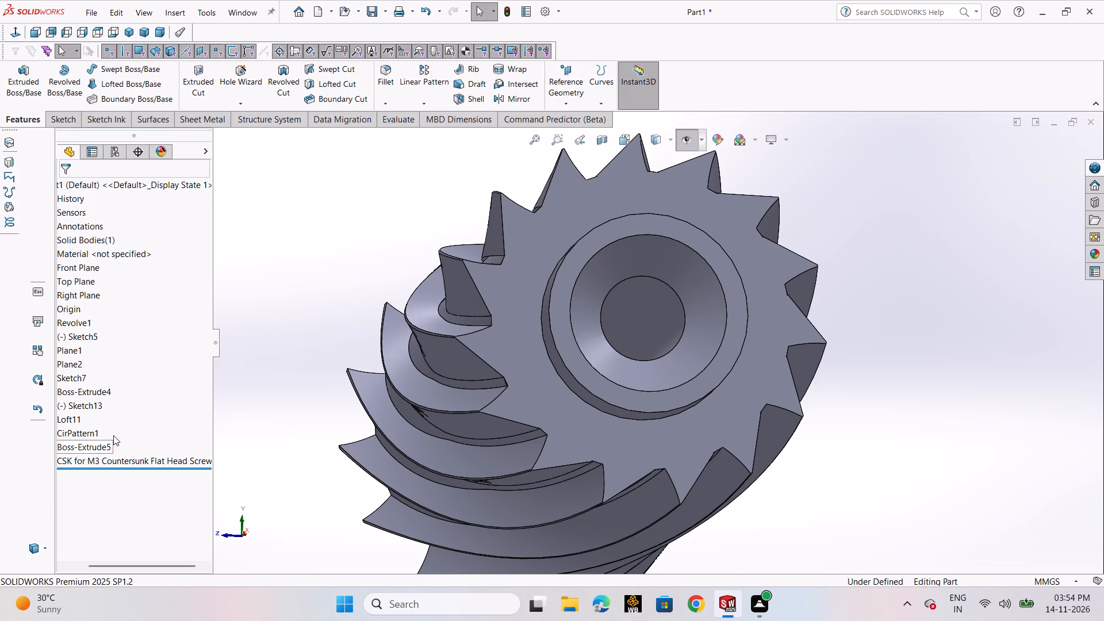
Highlight the Loft11 tooth and examine its shape and narrow tip on the boss-side end face.
{"action": "scroll", "coordinate": [113, 435], "scroll_direction": "down", "scroll_amount": 2}
{"action": "scroll", "coordinate": [120, 437], "scroll_direction": "up", "scroll_amount": 3}
{"action": "scroll", "coordinate": [120, 439], "scroll_direction": "down", "scroll_amount": 1}
{"action": "scroll", "coordinate": [120, 439], "scroll_direction": "up", "scroll_amount": 2}
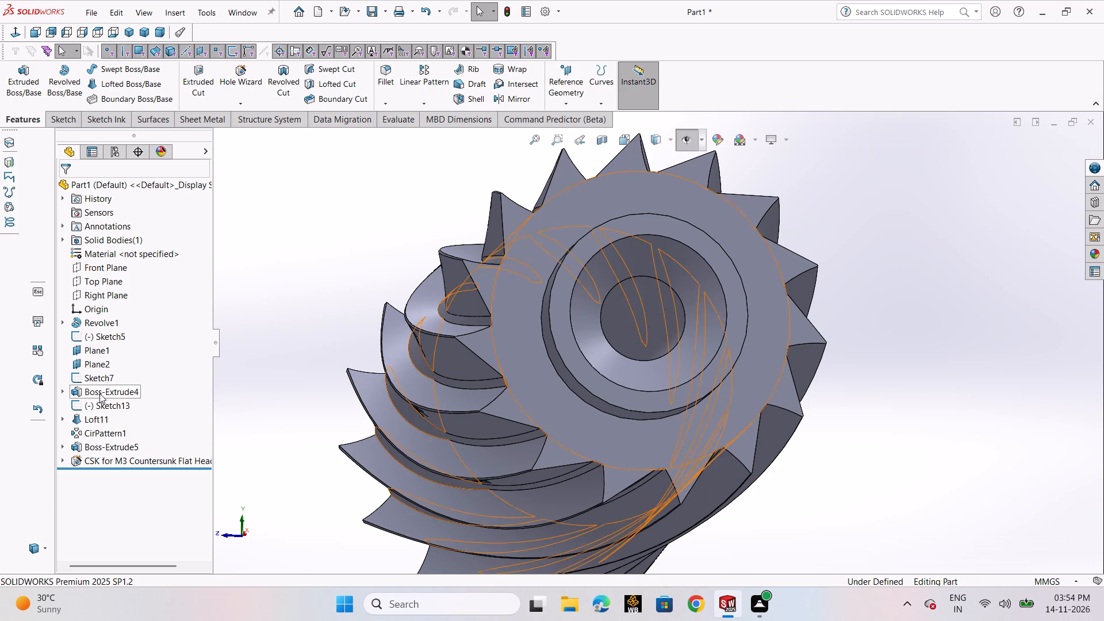
{"action": "left_click", "coordinate": [98, 417]}
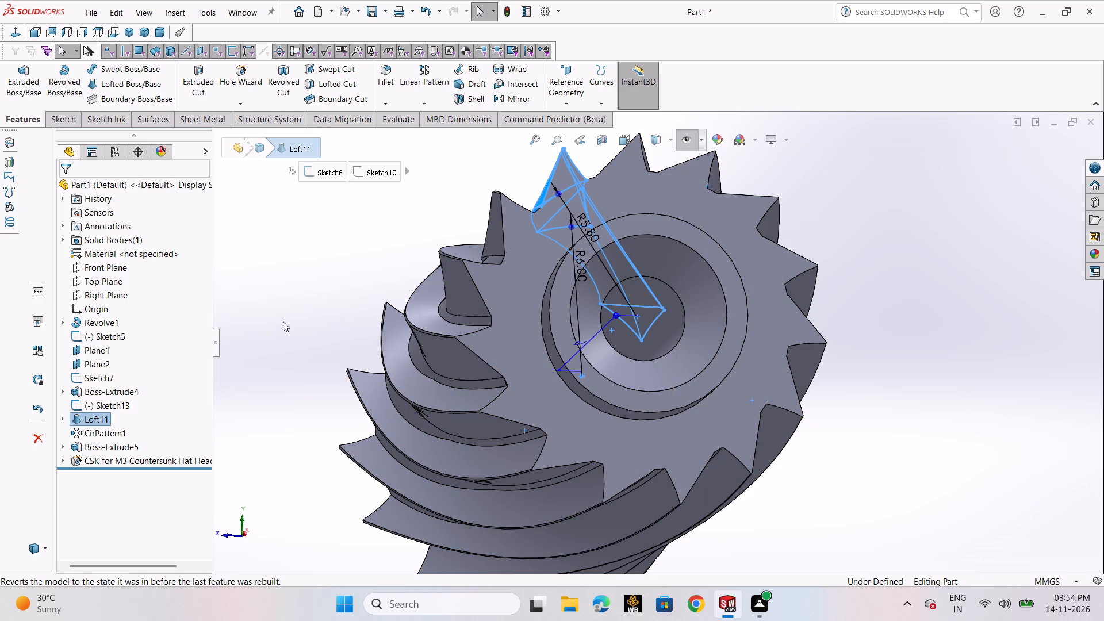
{"action": "scroll", "coordinate": [517, 287], "scroll_direction": "down", "scroll_amount": 1}
{"action": "middle_click_drag", "start_coordinate": [678, 317], "coordinate": [646, 277]}
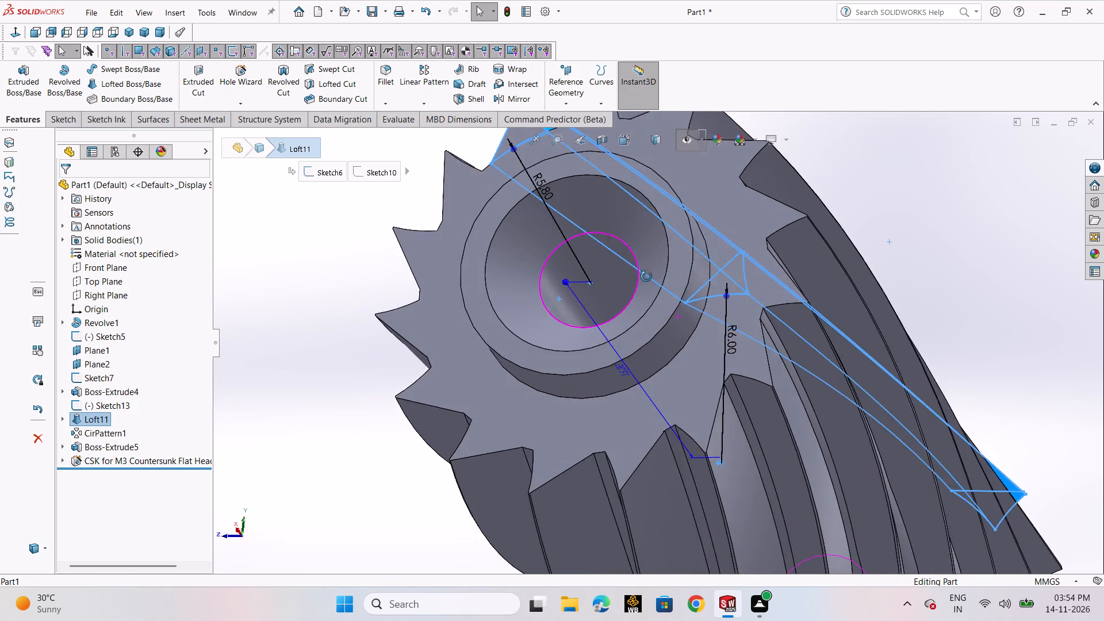
{"action": "middle_click_drag", "start_coordinate": [646, 277], "coordinate": [668, 325]}
{"action": "scroll", "coordinate": [645, 228], "scroll_direction": "up", "scroll_amount": 2}
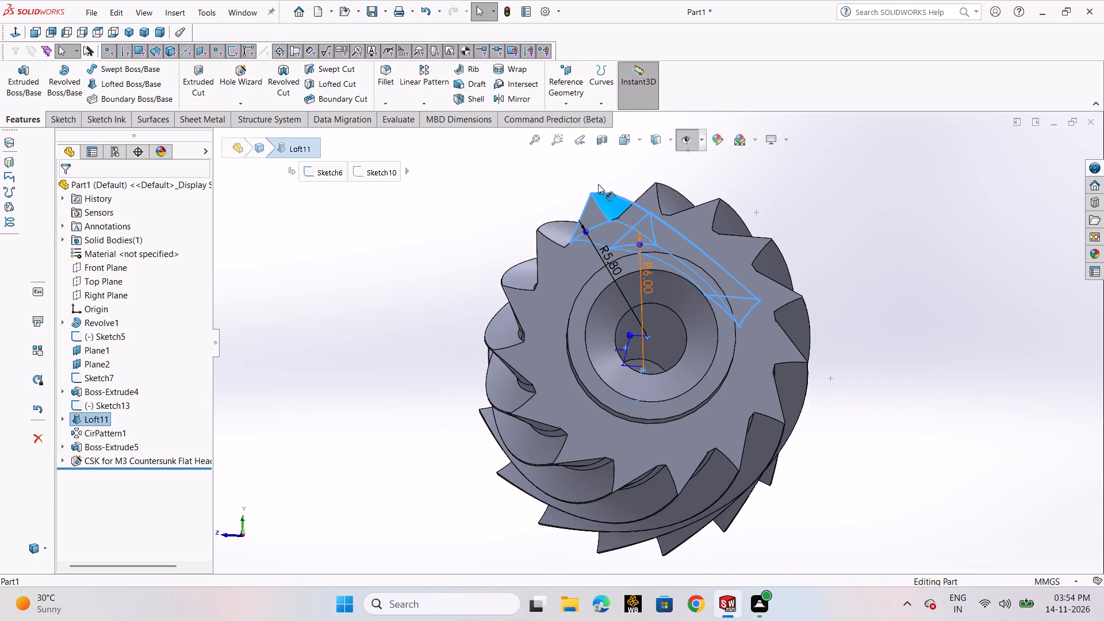
{"action": "scroll", "coordinate": [564, 169], "scroll_direction": "down", "scroll_amount": 4}
{"action": "scroll", "coordinate": [641, 261], "scroll_direction": "down", "scroll_amount": 9}
{"action": "scroll", "coordinate": [658, 310], "scroll_direction": "down", "scroll_amount": 4}
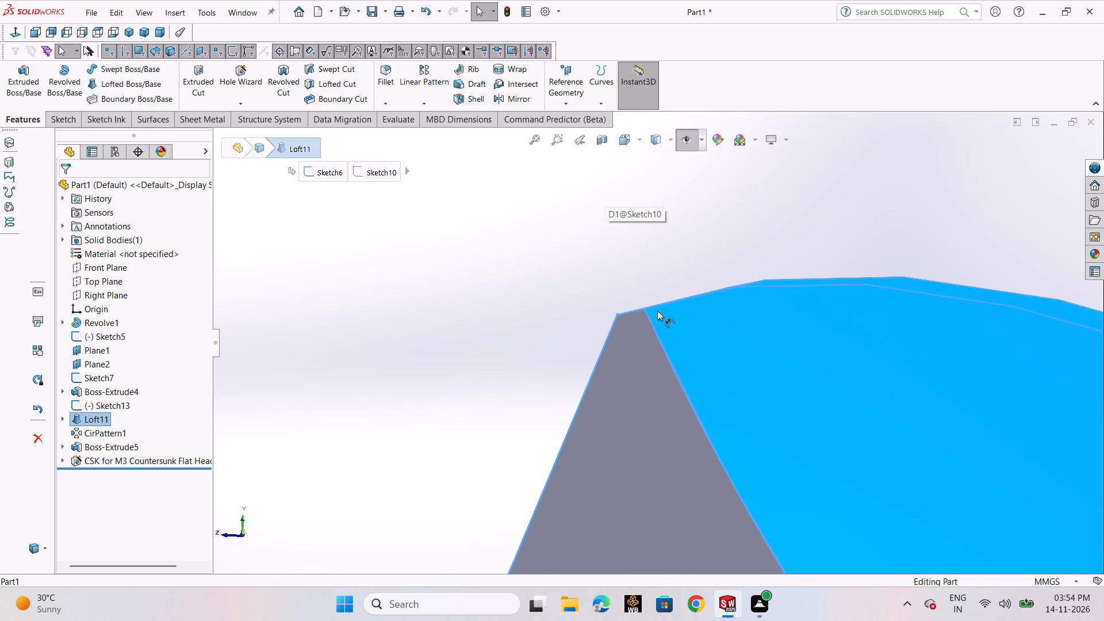
{"action": "scroll", "coordinate": [648, 320], "scroll_direction": "up", "scroll_amount": 7}
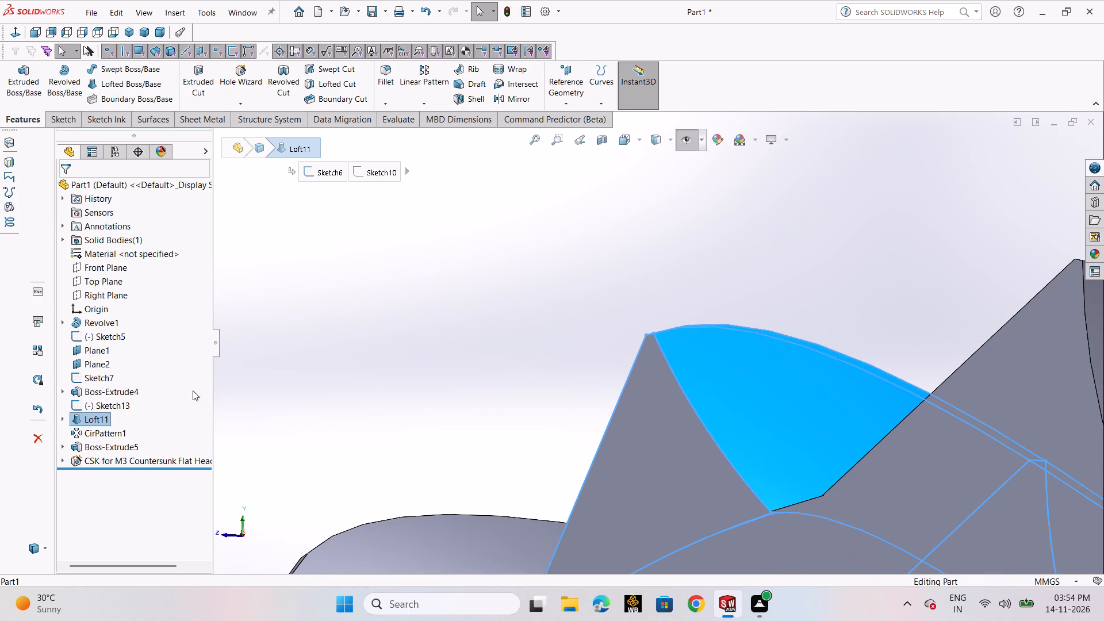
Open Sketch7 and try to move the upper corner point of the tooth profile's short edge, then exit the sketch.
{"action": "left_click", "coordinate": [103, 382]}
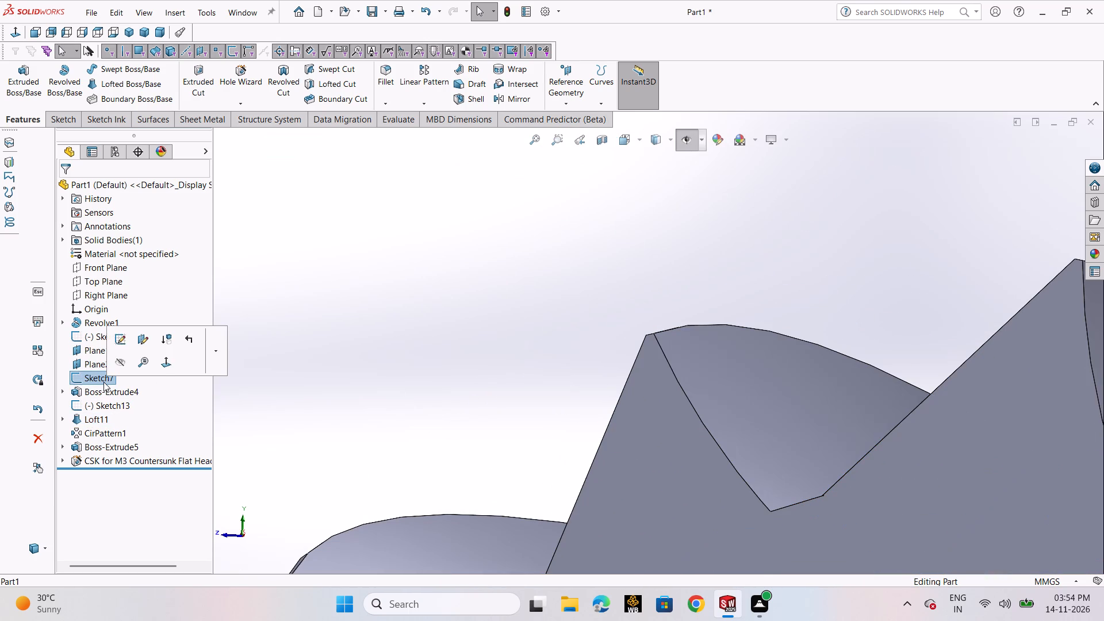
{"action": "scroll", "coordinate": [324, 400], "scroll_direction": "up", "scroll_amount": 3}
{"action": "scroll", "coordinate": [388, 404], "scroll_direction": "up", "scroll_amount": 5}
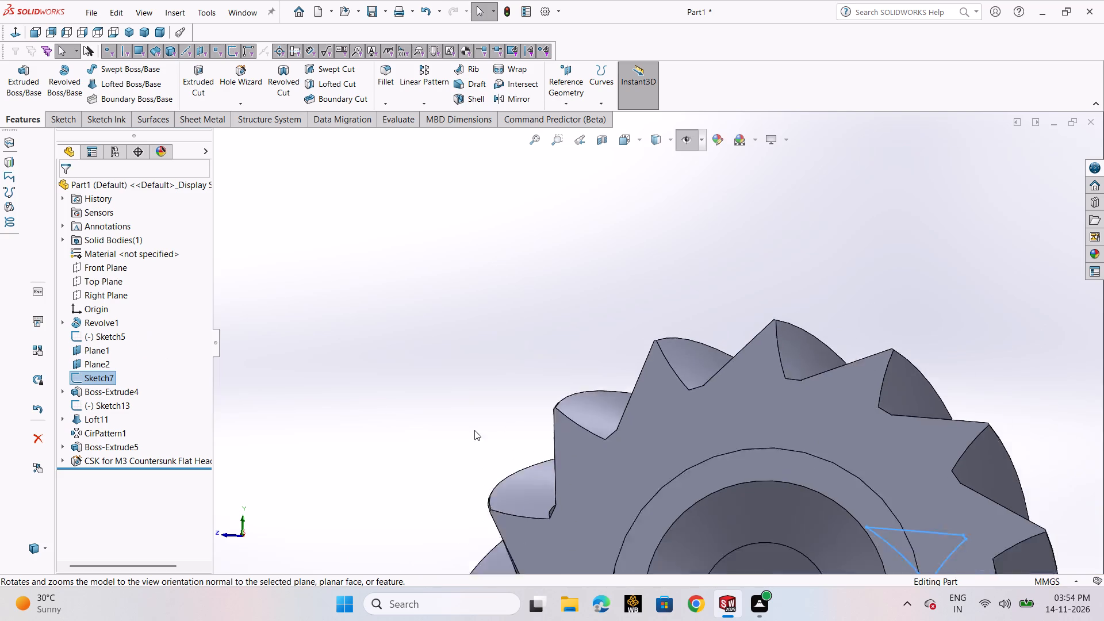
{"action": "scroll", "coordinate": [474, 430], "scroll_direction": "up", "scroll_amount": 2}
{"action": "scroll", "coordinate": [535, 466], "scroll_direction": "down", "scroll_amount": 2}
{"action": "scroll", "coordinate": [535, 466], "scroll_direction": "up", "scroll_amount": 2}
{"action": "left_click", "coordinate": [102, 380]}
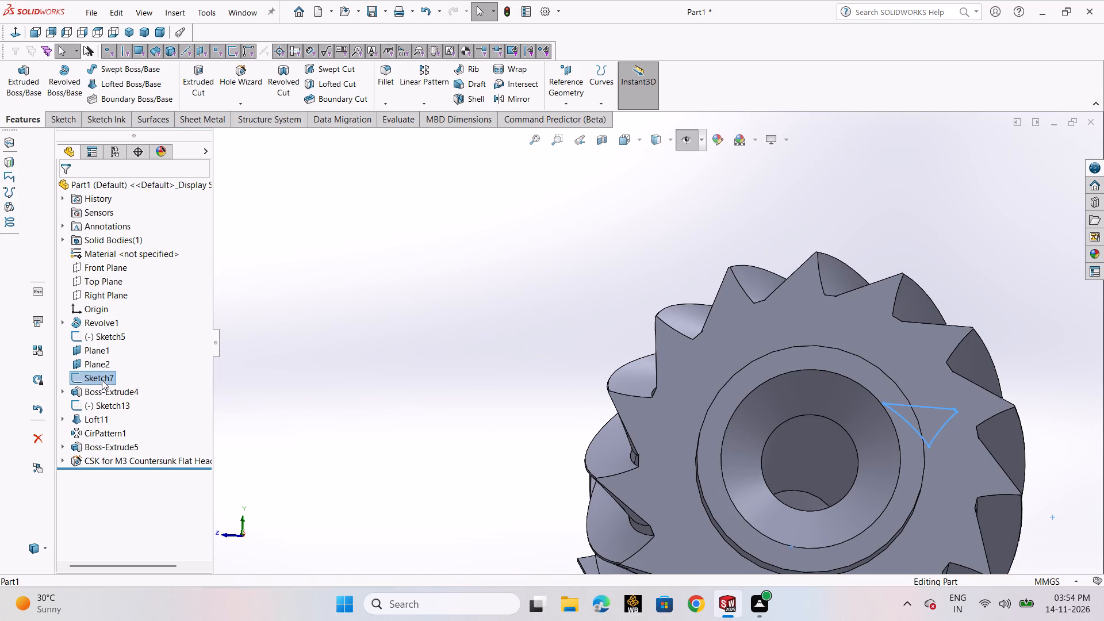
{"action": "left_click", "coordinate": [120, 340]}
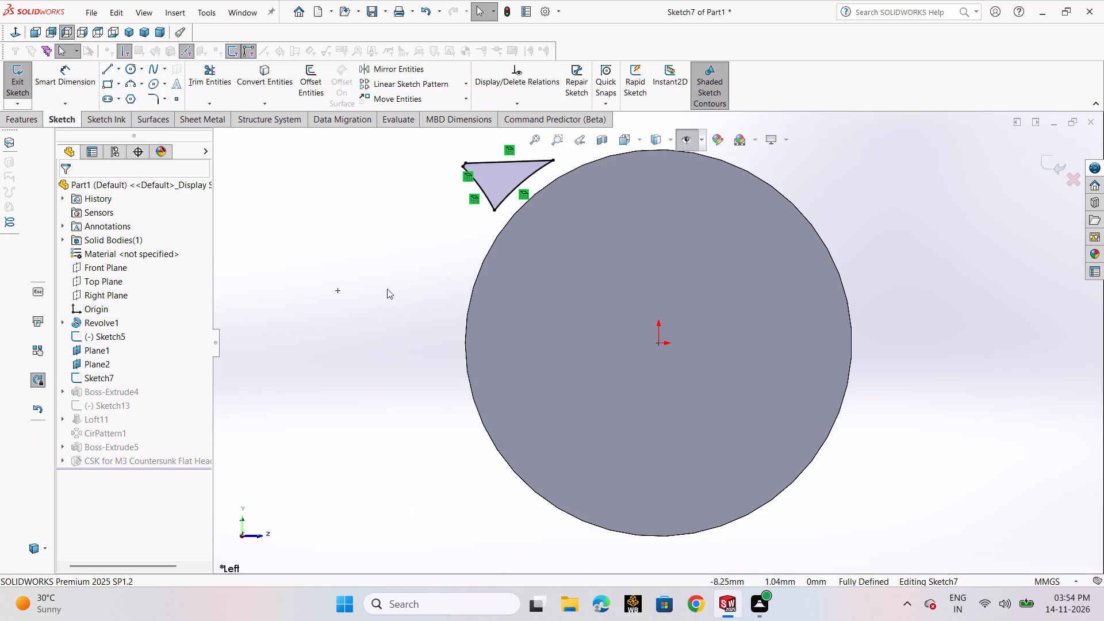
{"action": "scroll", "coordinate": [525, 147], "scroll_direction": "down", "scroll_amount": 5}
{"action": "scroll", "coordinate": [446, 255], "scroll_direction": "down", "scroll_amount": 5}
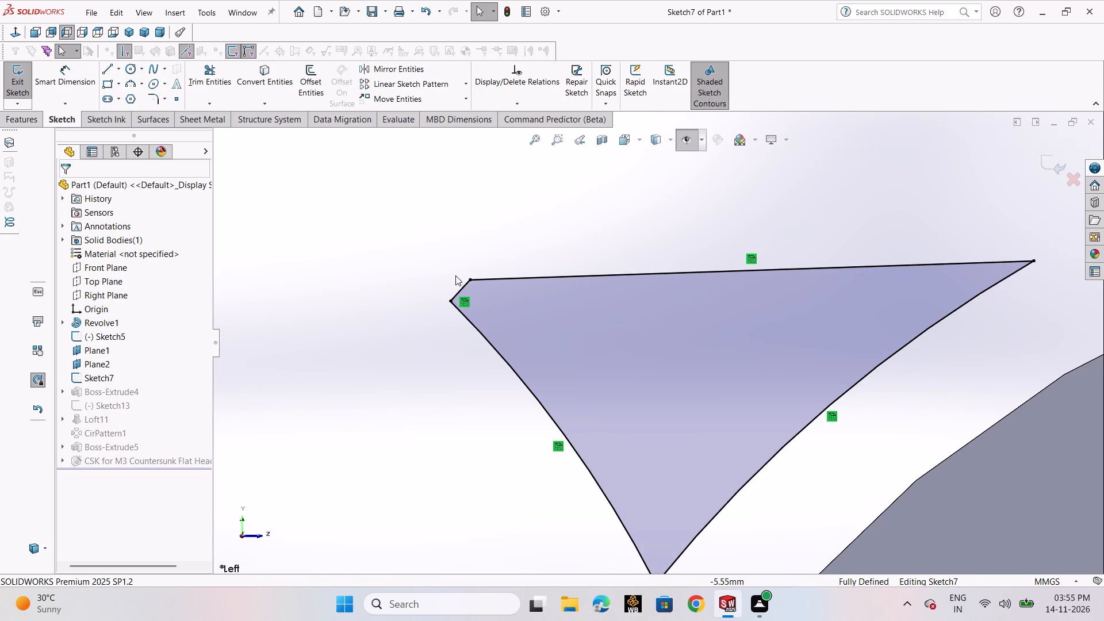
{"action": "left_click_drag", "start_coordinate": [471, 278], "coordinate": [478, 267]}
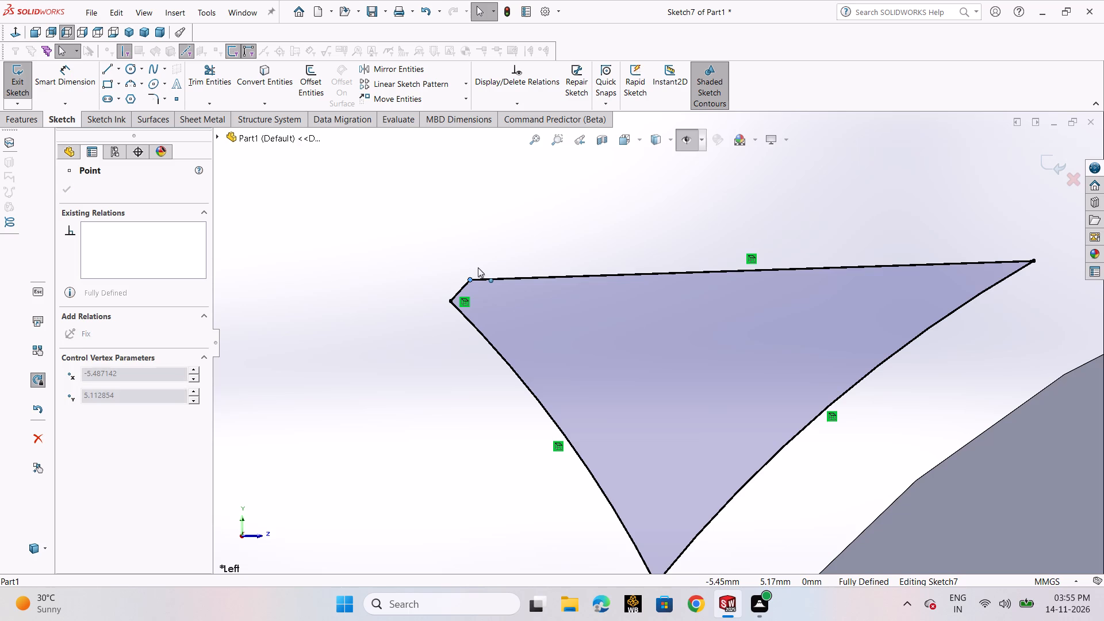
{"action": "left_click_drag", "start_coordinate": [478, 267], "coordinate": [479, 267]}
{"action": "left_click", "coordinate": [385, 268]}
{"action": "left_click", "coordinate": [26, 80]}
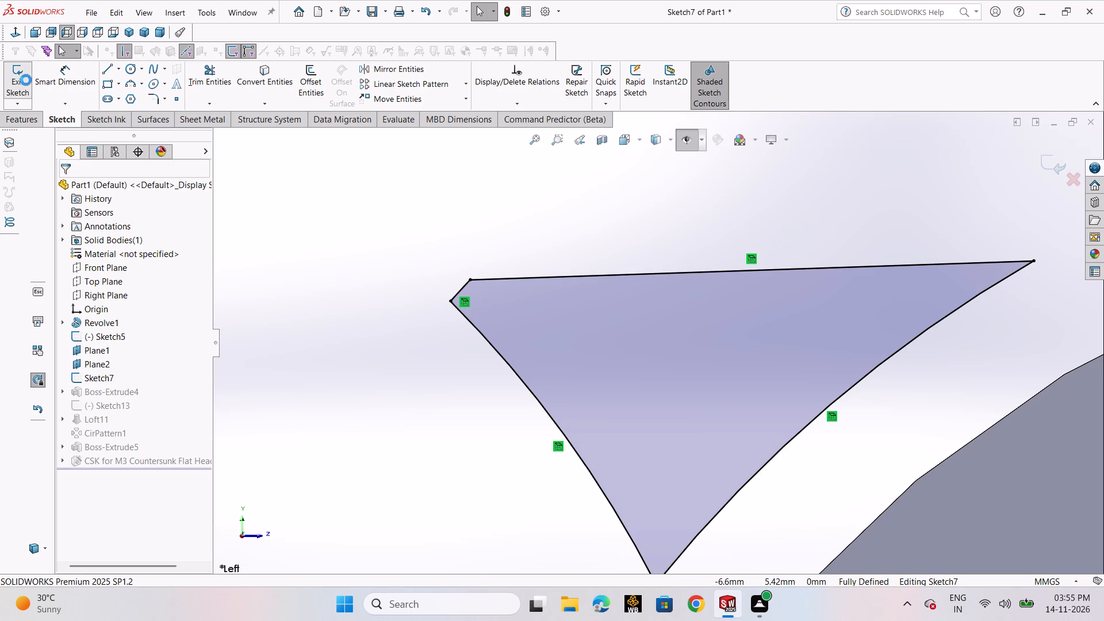
Examine the helical teeth and the gaps between them at both end faces, finishing in the isometric view.
{"action": "scroll", "coordinate": [492, 282], "scroll_direction": "up", "scroll_amount": 2}
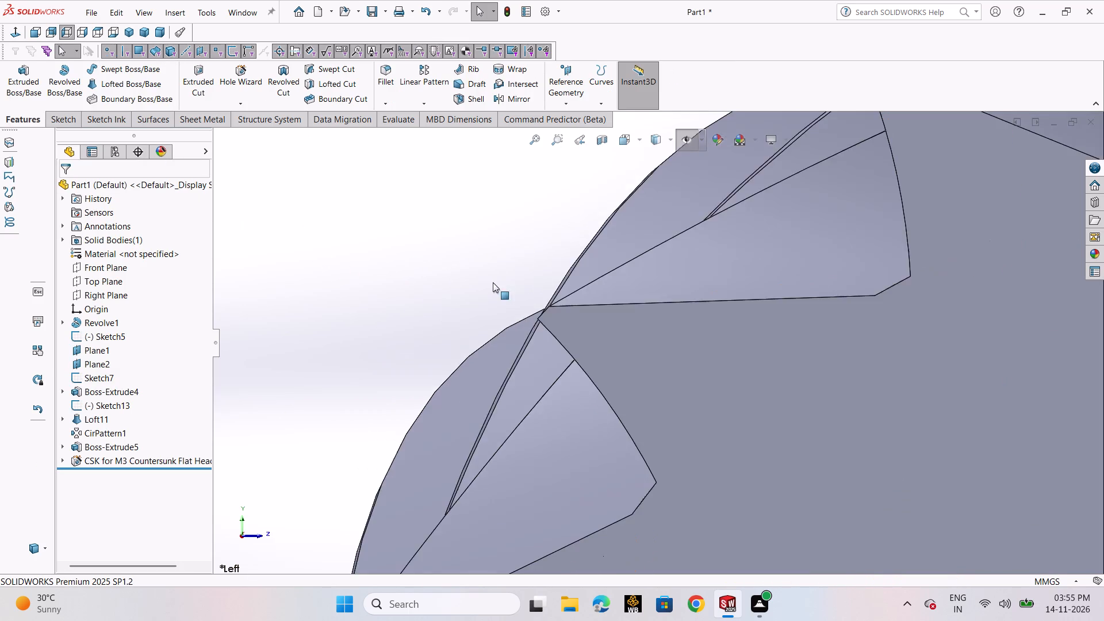
{"action": "scroll", "coordinate": [493, 282], "scroll_direction": "up", "scroll_amount": 2}
{"action": "scroll", "coordinate": [497, 310], "scroll_direction": "down", "scroll_amount": 1}
{"action": "scroll", "coordinate": [497, 310], "scroll_direction": "up", "scroll_amount": 13}
{"action": "middle_click_drag", "start_coordinate": [768, 316], "coordinate": [761, 316]}
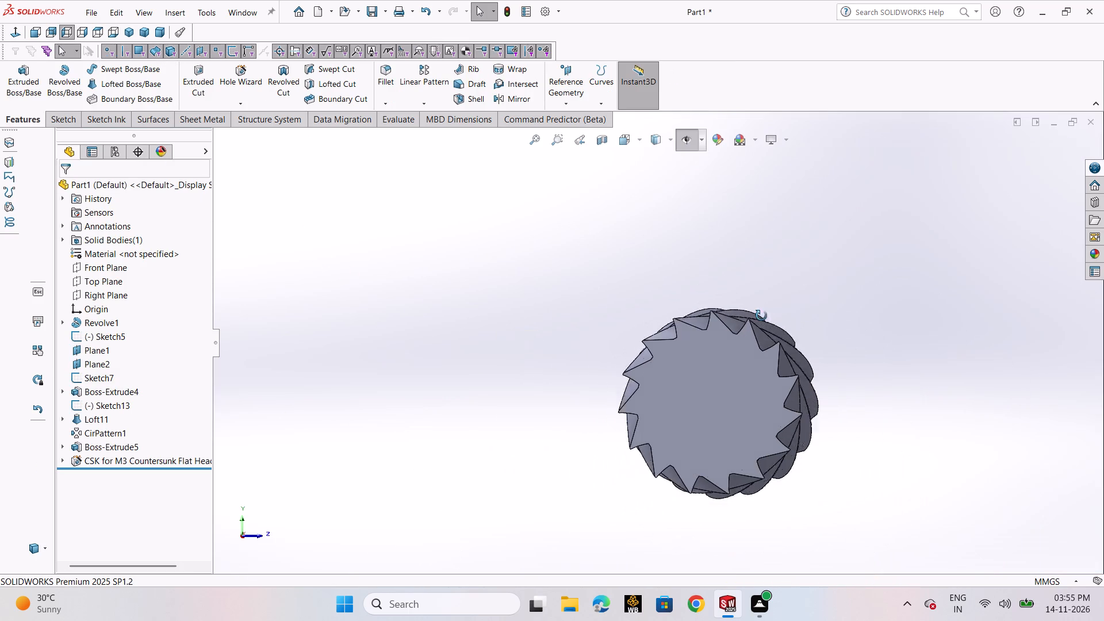
{"action": "middle_click_drag", "start_coordinate": [761, 316], "coordinate": [649, 329]}
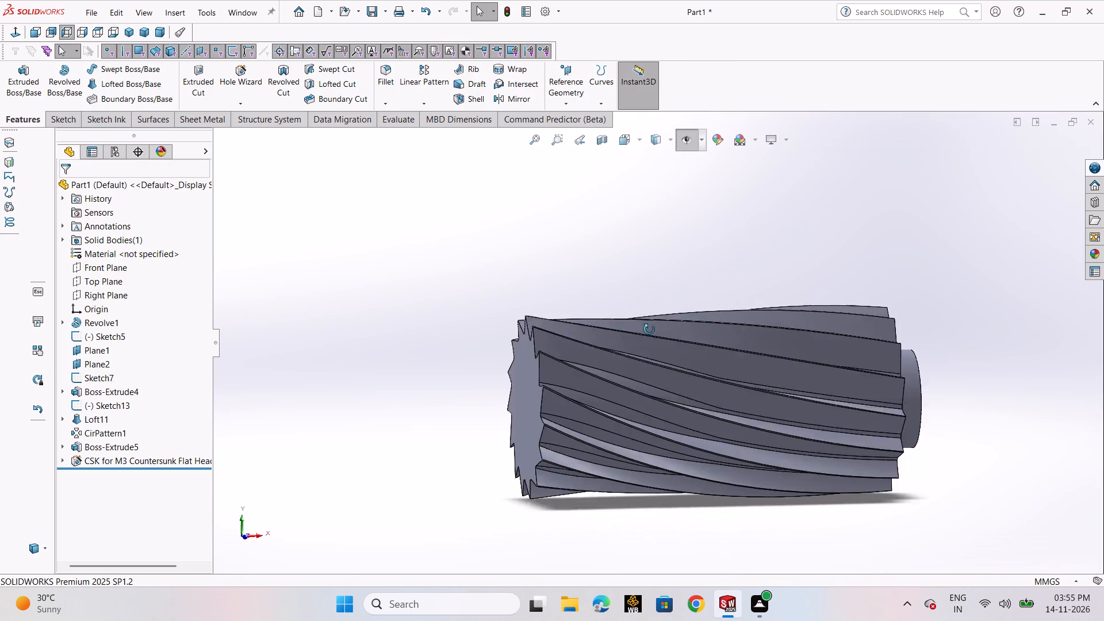
{"action": "middle_click_drag", "start_coordinate": [649, 329], "coordinate": [566, 344]}
{"action": "scroll", "coordinate": [695, 363], "scroll_direction": "down", "scroll_amount": 4}
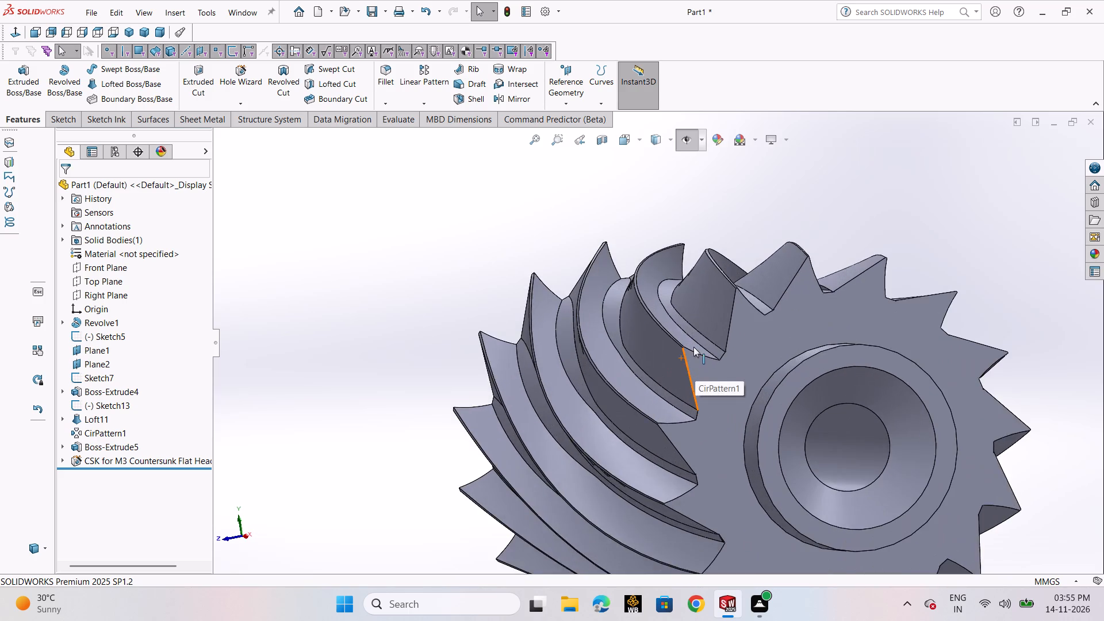
{"action": "scroll", "coordinate": [693, 347], "scroll_direction": "down", "scroll_amount": 7}
{"action": "scroll", "coordinate": [679, 356], "scroll_direction": "up", "scroll_amount": 1}
{"action": "scroll", "coordinate": [679, 356], "scroll_direction": "down", "scroll_amount": 3}
{"action": "middle_click_drag", "start_coordinate": [668, 367], "coordinate": [695, 373]}
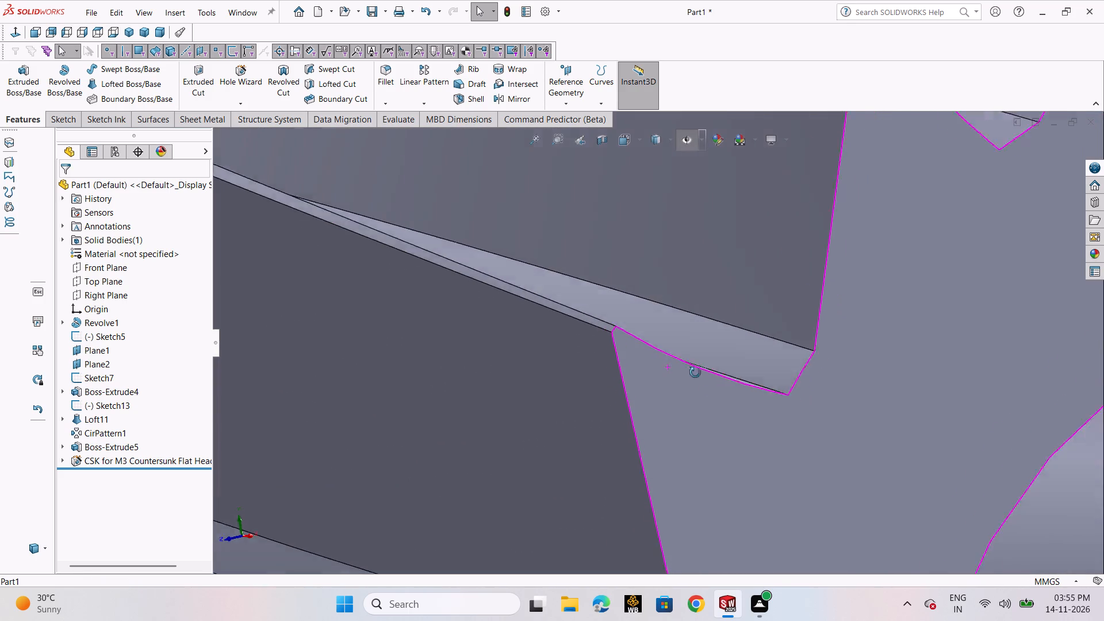
{"action": "middle_click_drag", "start_coordinate": [695, 373], "coordinate": [712, 388]}
{"action": "scroll", "coordinate": [601, 322], "scroll_direction": "up", "scroll_amount": 13}
{"action": "middle_click_drag", "start_coordinate": [446, 239], "coordinate": [470, 269]}
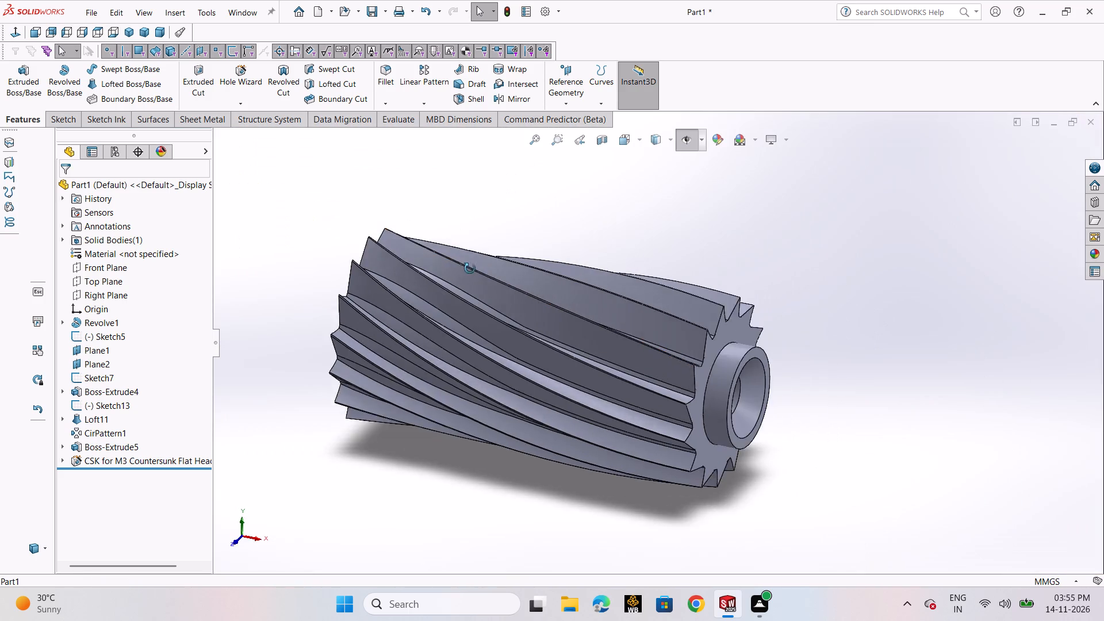
{"action": "middle_click_drag", "start_coordinate": [470, 269], "coordinate": [574, 382]}
{"action": "scroll", "coordinate": [535, 289], "scroll_direction": "down", "scroll_amount": 8}
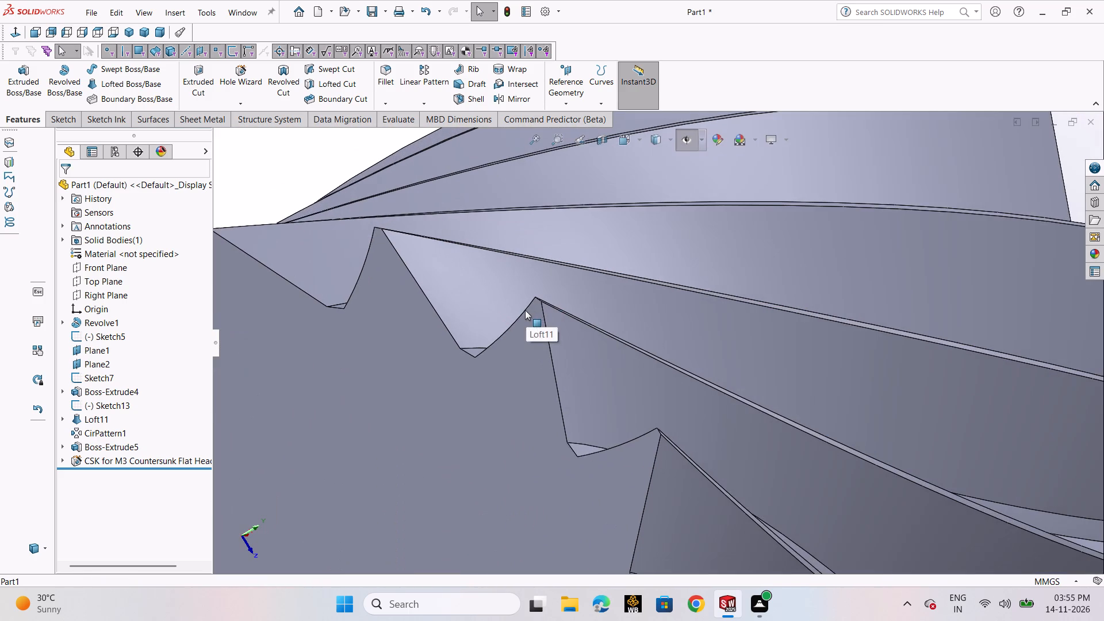
{"action": "scroll", "coordinate": [527, 316], "scroll_direction": "up", "scroll_amount": 6}
{"action": "scroll", "coordinate": [597, 321], "scroll_direction": "up", "scroll_amount": 5}
{"action": "scroll", "coordinate": [728, 331], "scroll_direction": "up", "scroll_amount": 1}
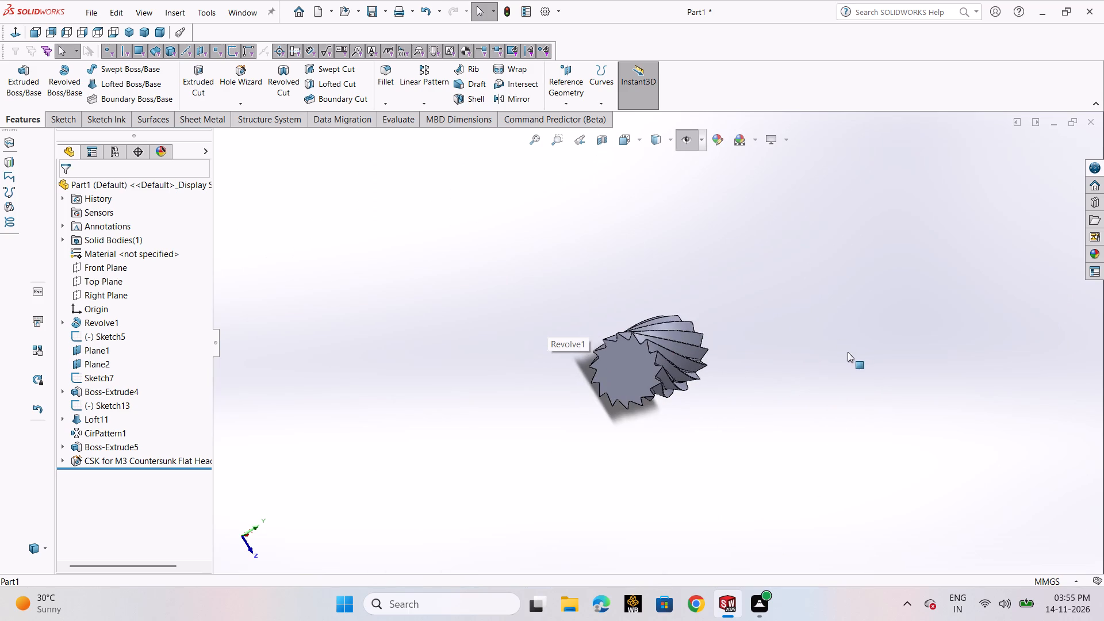
{"action": "middle_click_drag", "start_coordinate": [836, 352], "coordinate": [667, 298]}
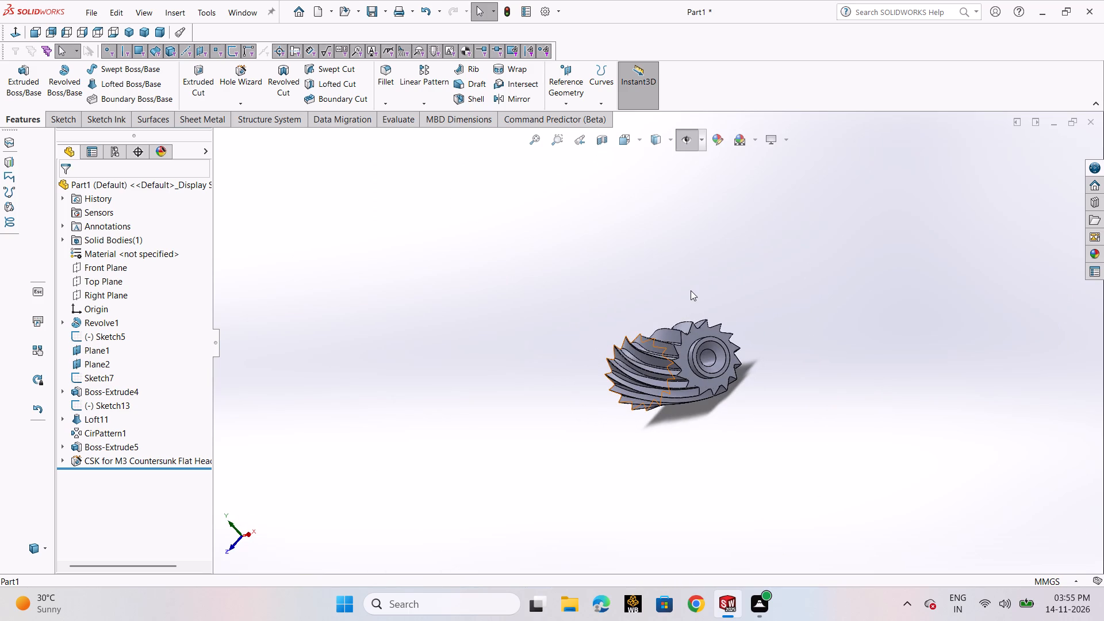
{"action": "key", "text": "ctrl+7"}
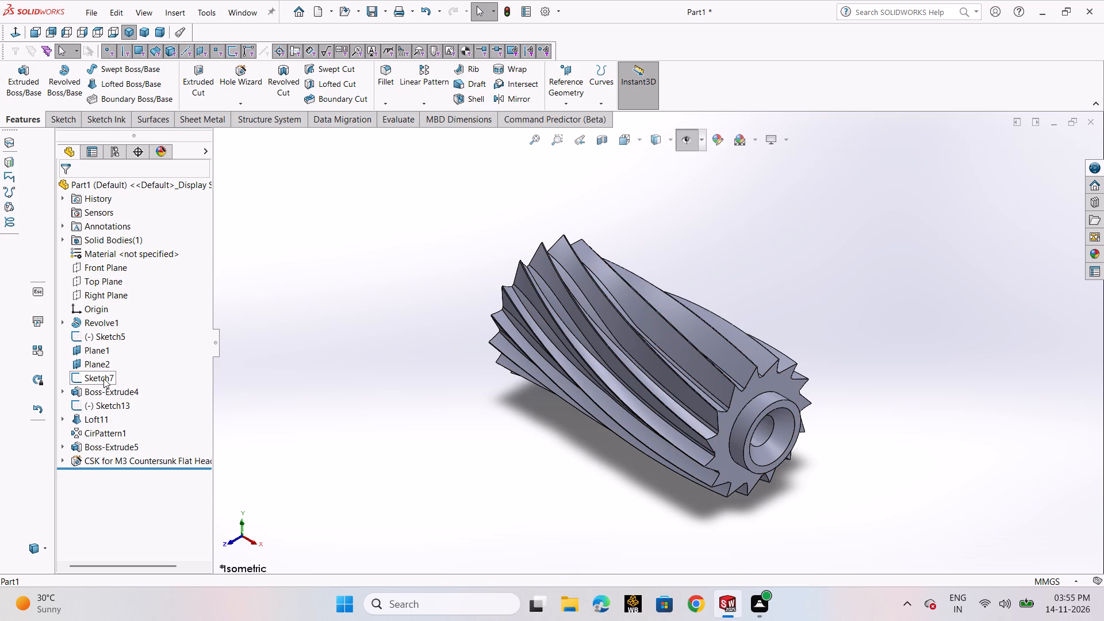
Delete the unneeded line sketch Sketch13 from the part.
{"action": "left_click", "coordinate": [82, 404]}
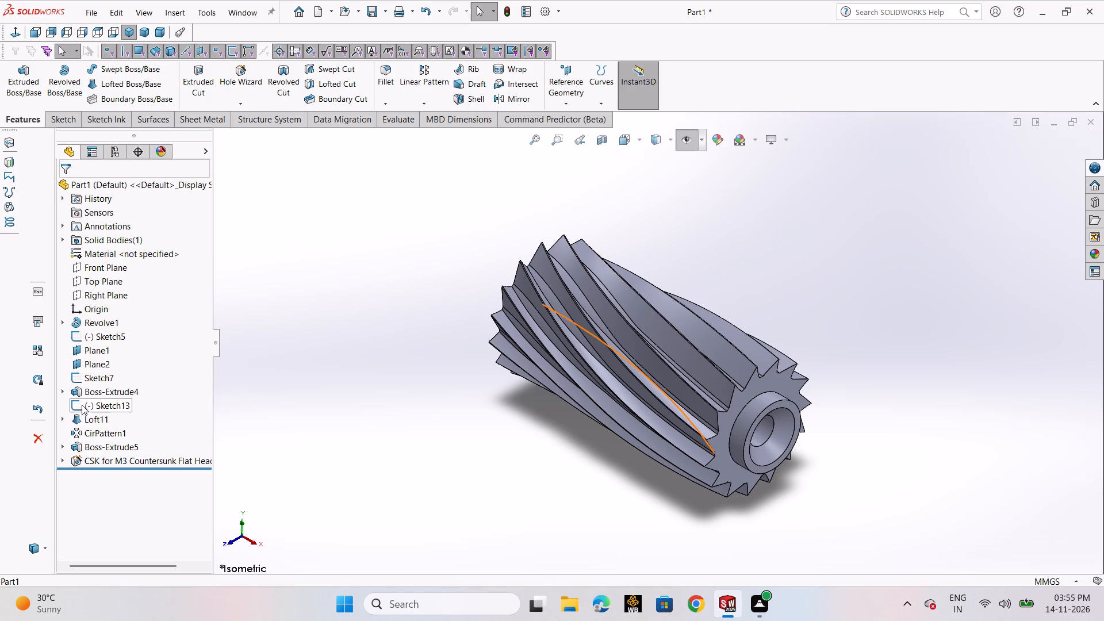
{"action": "middle_click_drag", "start_coordinate": [283, 428], "coordinate": [377, 386]}
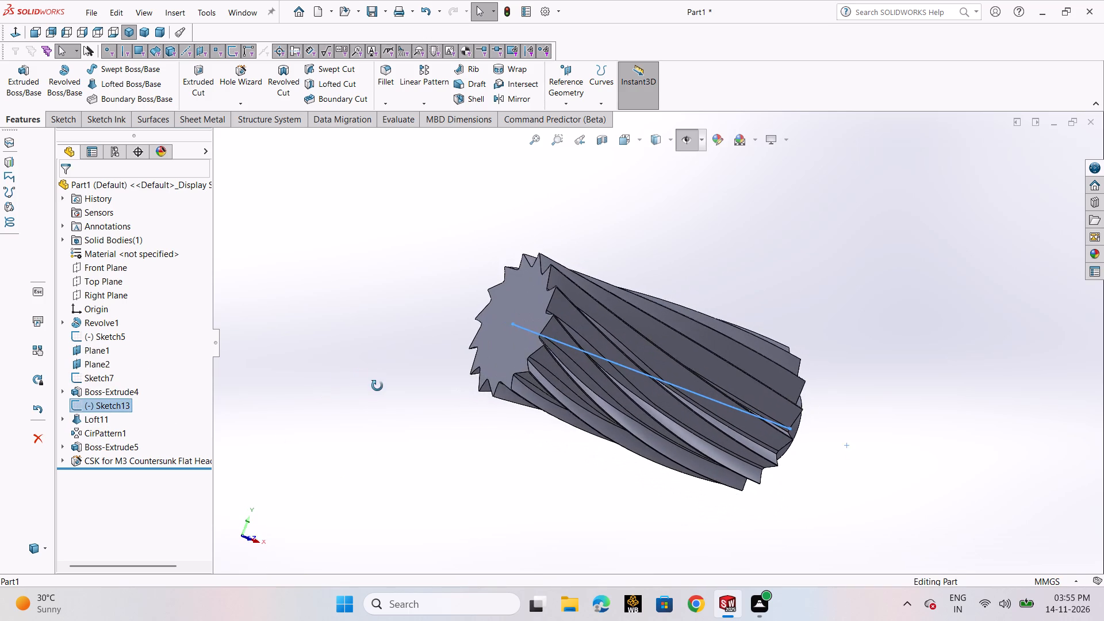
{"action": "middle_click_drag", "start_coordinate": [377, 386], "coordinate": [361, 388]}
{"action": "right_click", "coordinate": [118, 404]}
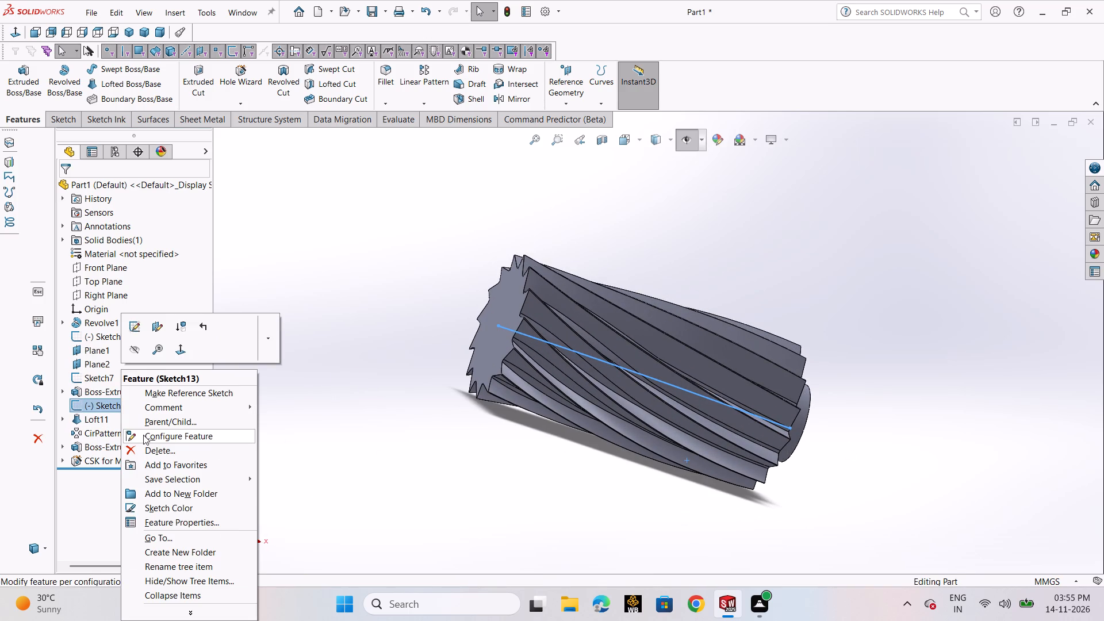
{"action": "left_click", "coordinate": [150, 448]}
{"action": "left_click", "coordinate": [616, 226]}
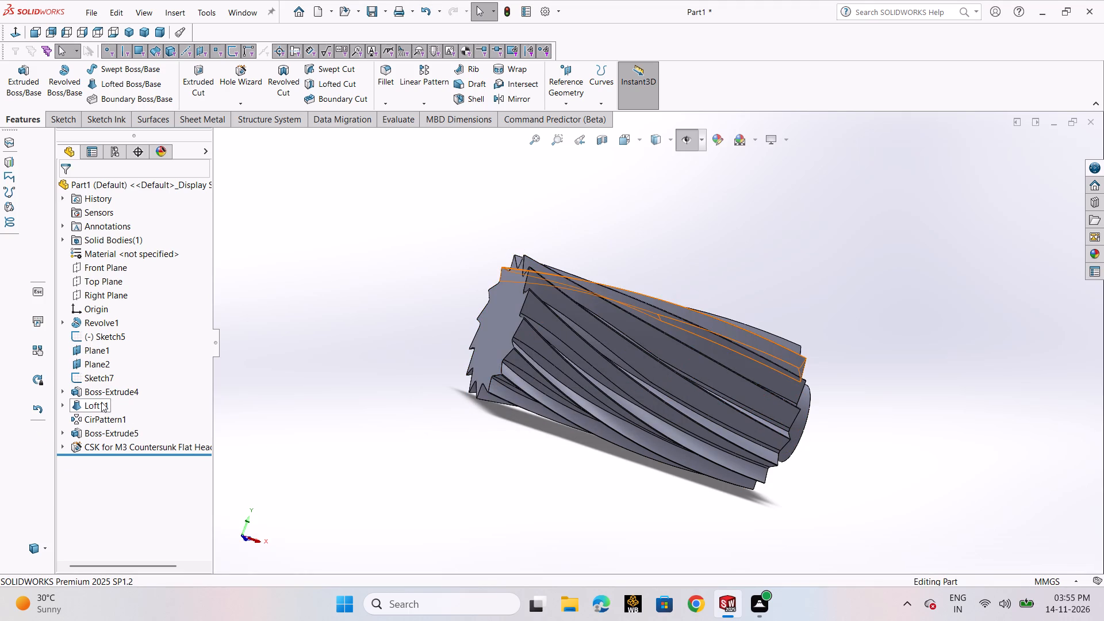
Open Sketch7 to check the tooth profile against the cylinder's circular outline, then exit the sketch.
{"action": "left_click", "coordinate": [101, 381]}
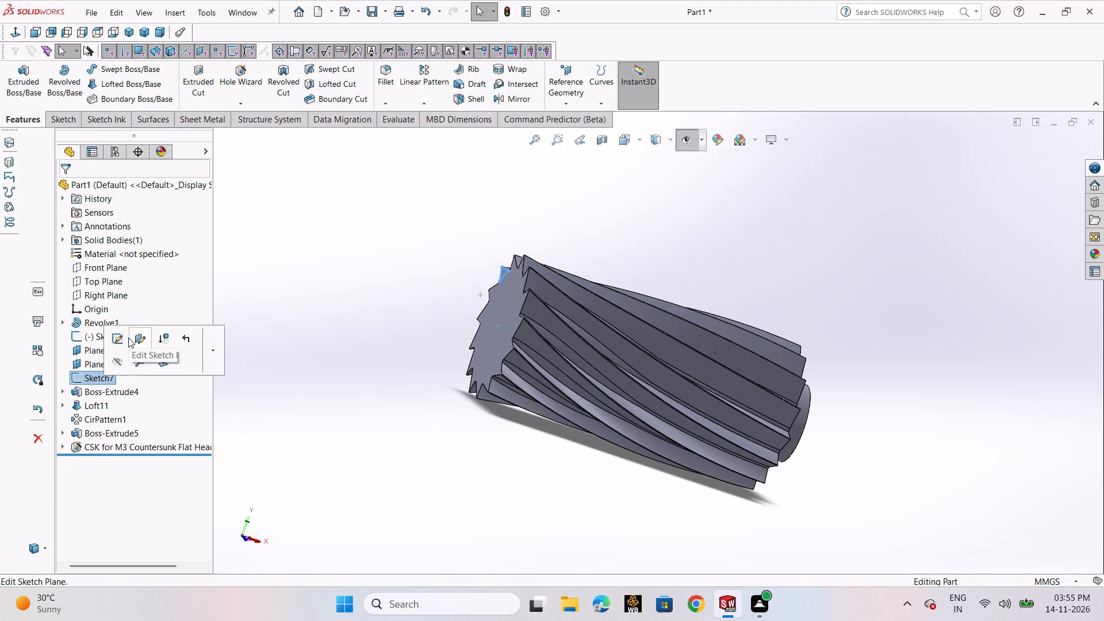
{"action": "left_click", "coordinate": [122, 338]}
{"action": "scroll", "coordinate": [516, 158], "scroll_direction": "down", "scroll_amount": 4}
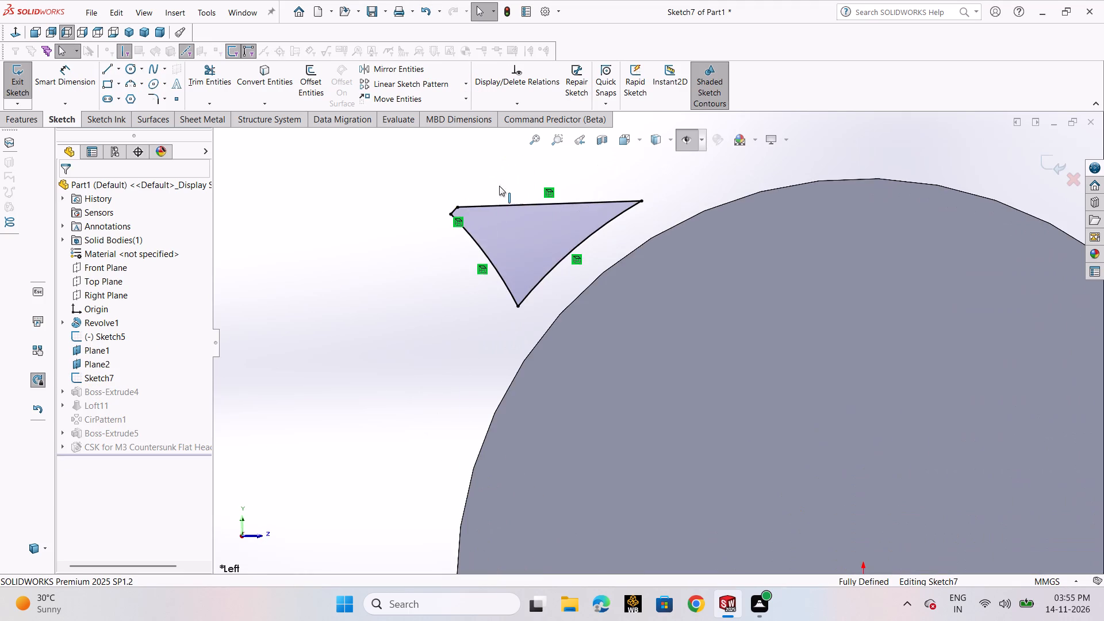
{"action": "scroll", "coordinate": [495, 202], "scroll_direction": "up", "scroll_amount": 4}
{"action": "scroll", "coordinate": [557, 243], "scroll_direction": "up", "scroll_amount": 1}
{"action": "scroll", "coordinate": [558, 243], "scroll_direction": "down", "scroll_amount": 1}
{"action": "scroll", "coordinate": [558, 243], "scroll_direction": "up", "scroll_amount": 1}
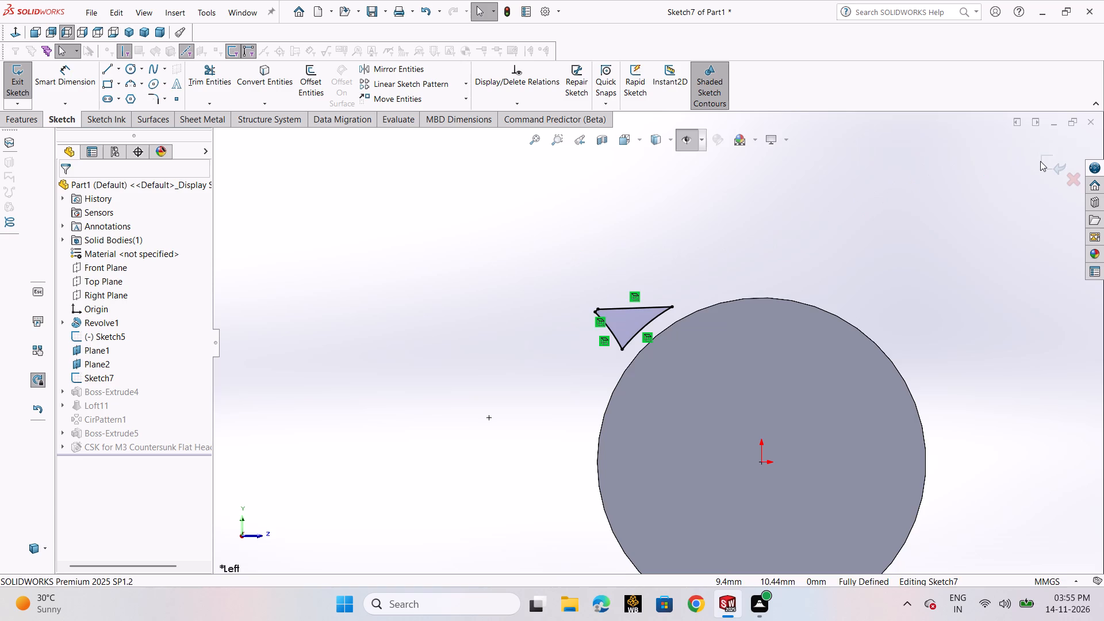
{"action": "left_click", "coordinate": [1040, 161]}
Review the finished part from both ends and return it to the isometric view.
{"action": "scroll", "coordinate": [522, 351], "scroll_direction": "up", "scroll_amount": 4}
{"action": "middle_click_drag", "start_coordinate": [635, 304], "coordinate": [599, 304]}
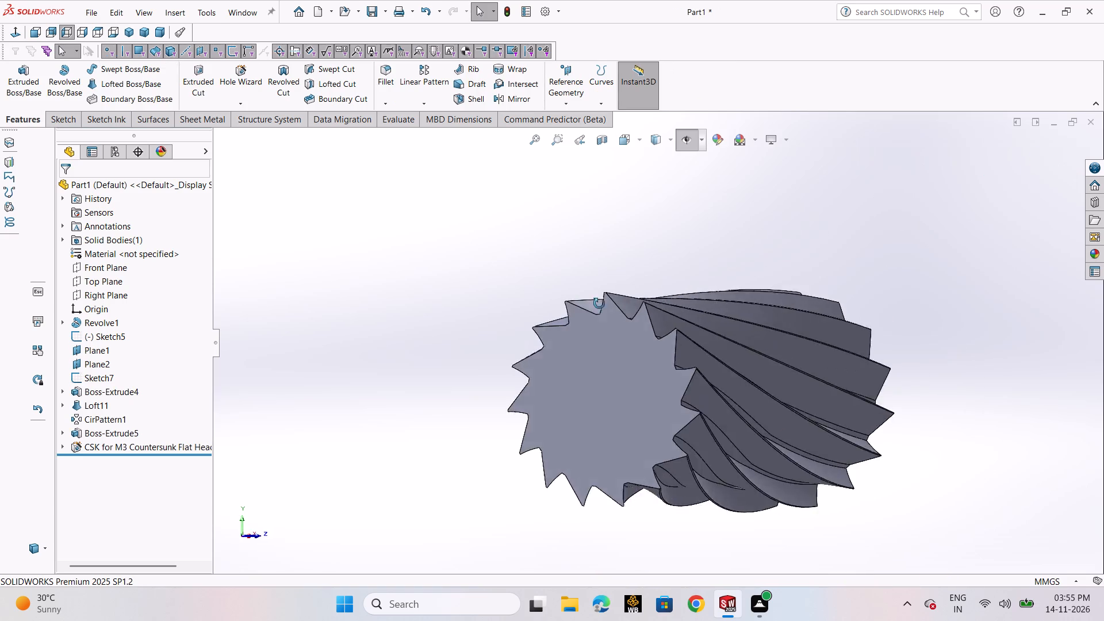
{"action": "middle_click_drag", "start_coordinate": [599, 304], "coordinate": [440, 368]}
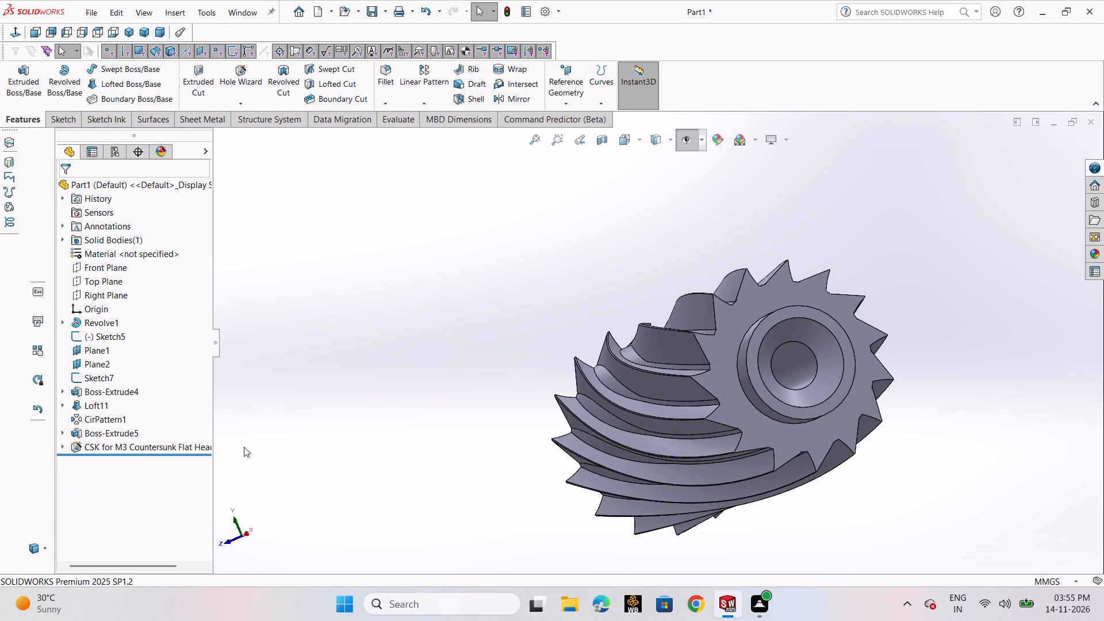
{"action": "scroll", "coordinate": [747, 367], "scroll_direction": "up", "scroll_amount": 2}
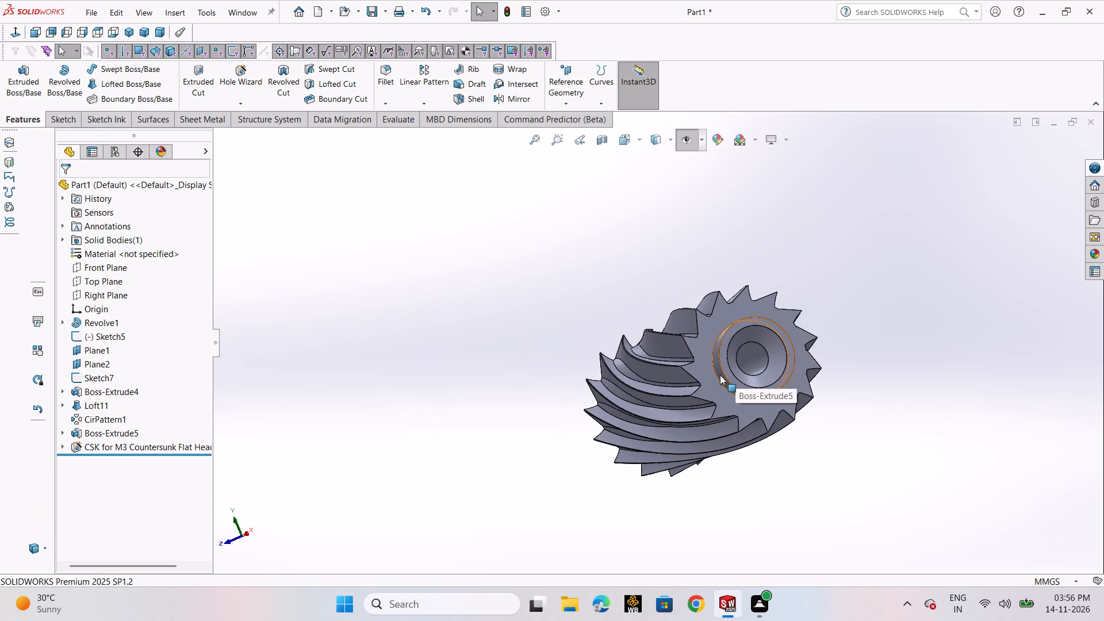
{"action": "key", "text": "ctrl+7"}
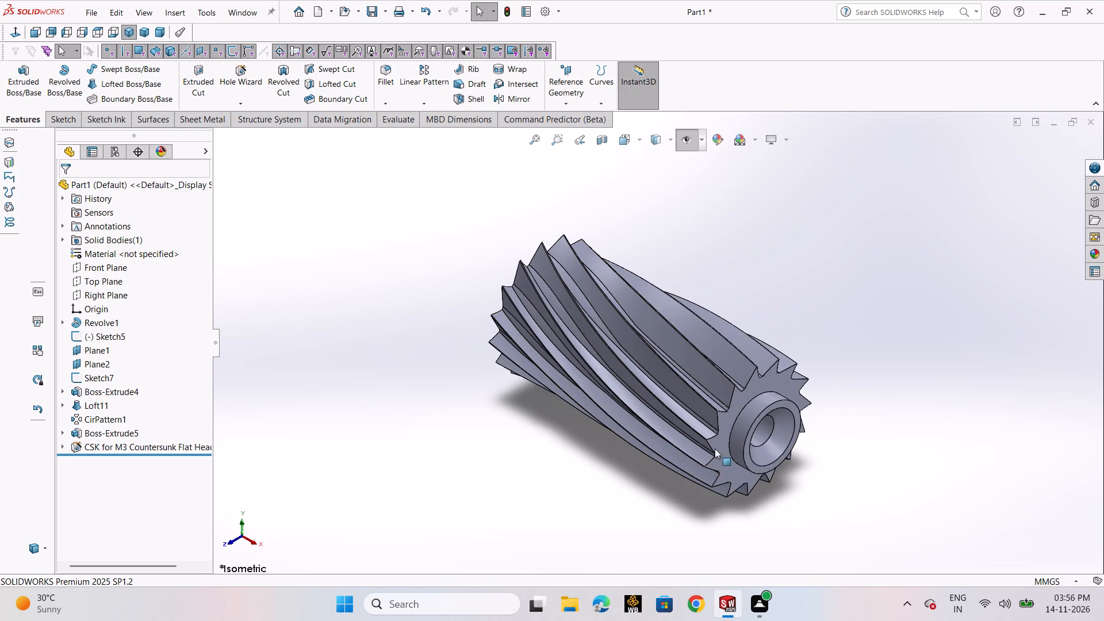
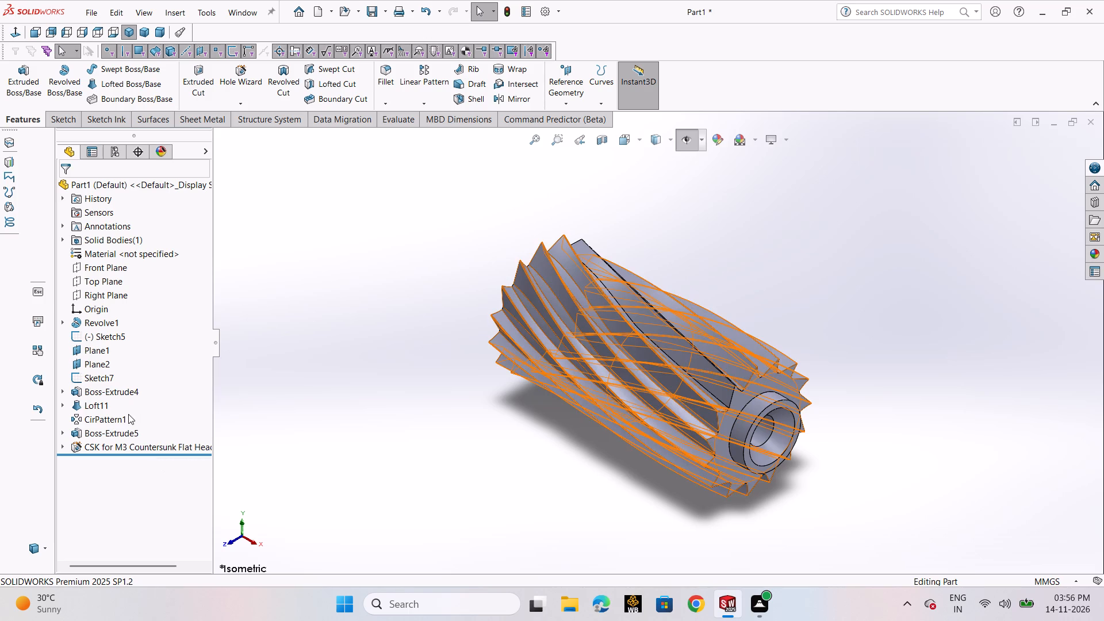
Open Sketch7 for editing and delete the long upper line of the tooth profile.
{"action": "middle_click_drag", "start_coordinate": [393, 407], "coordinate": [378, 399]}
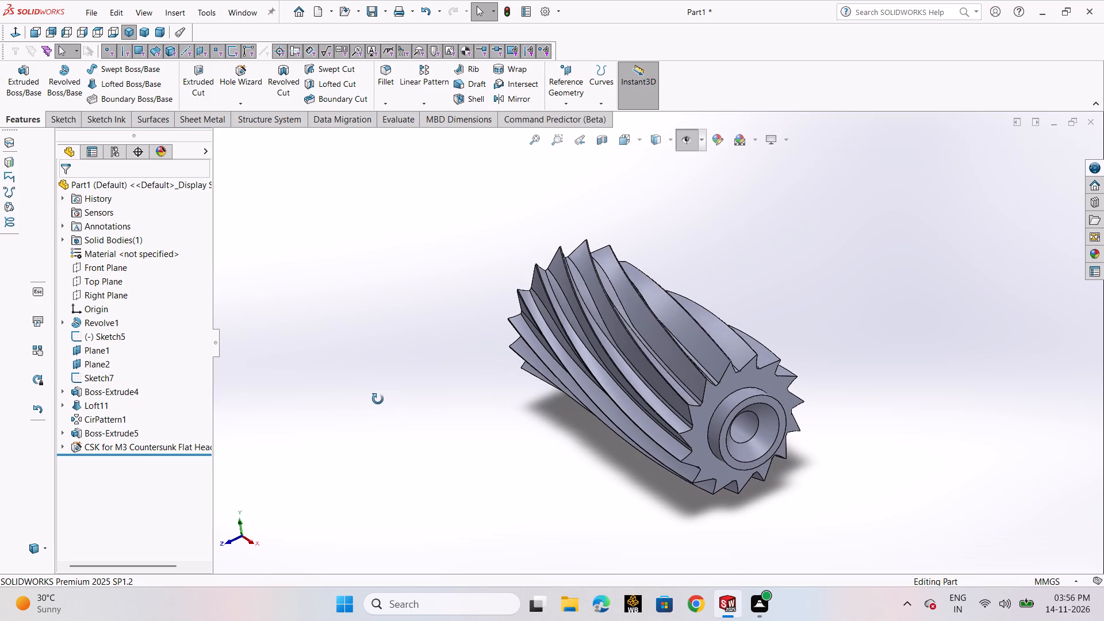
{"action": "middle_click_drag", "start_coordinate": [378, 399], "coordinate": [379, 392]}
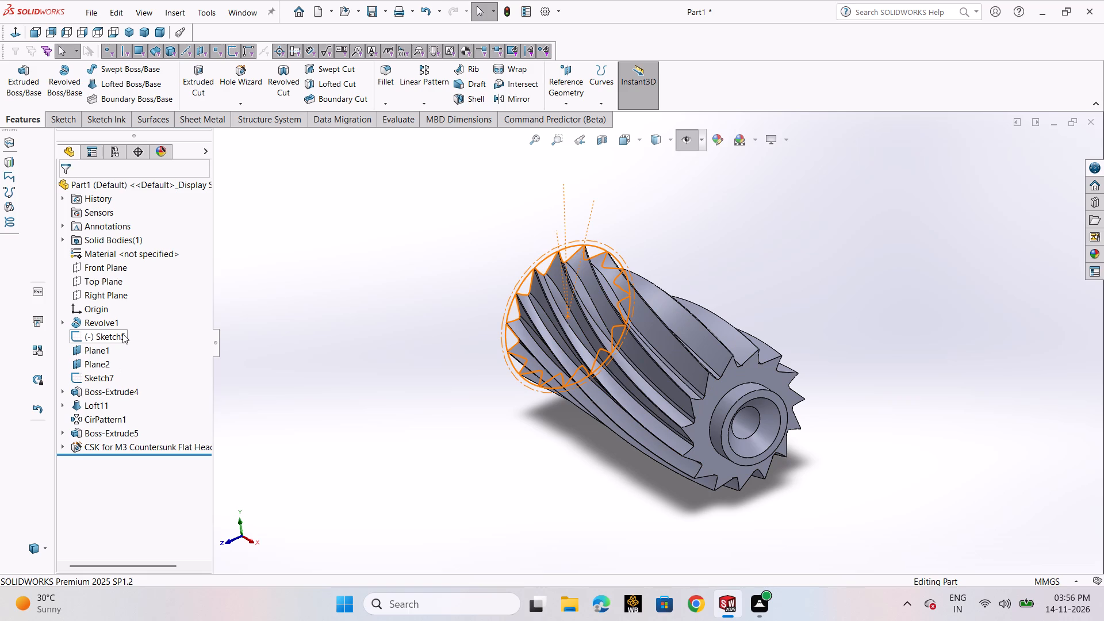
{"action": "left_click", "coordinate": [103, 380]}
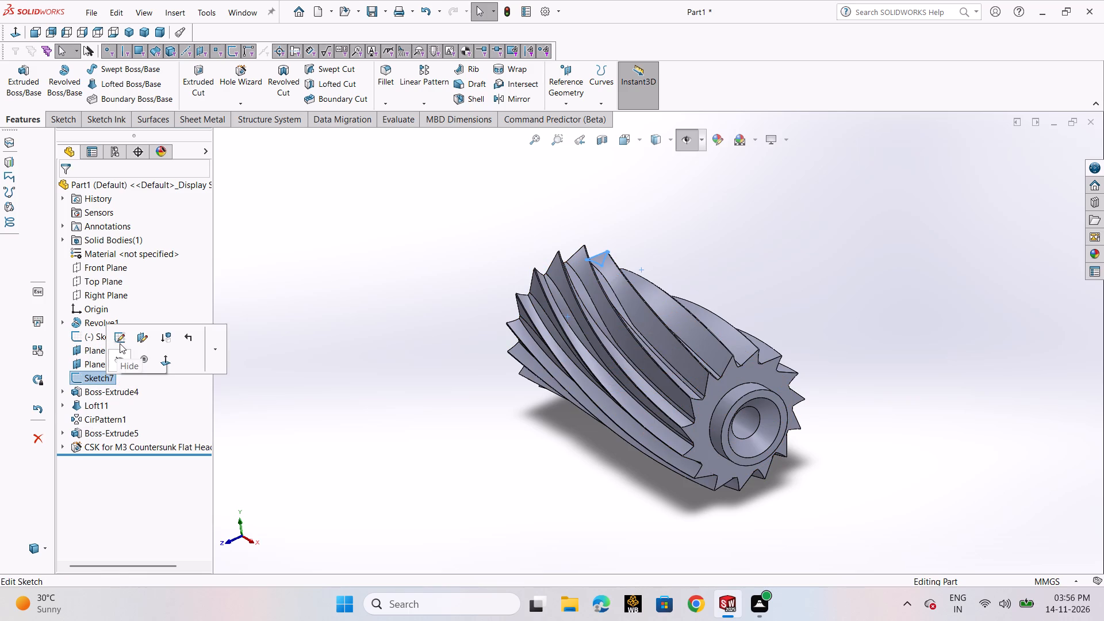
{"action": "left_click", "coordinate": [120, 343]}
{"action": "scroll", "coordinate": [519, 174], "scroll_direction": "down", "scroll_amount": 4}
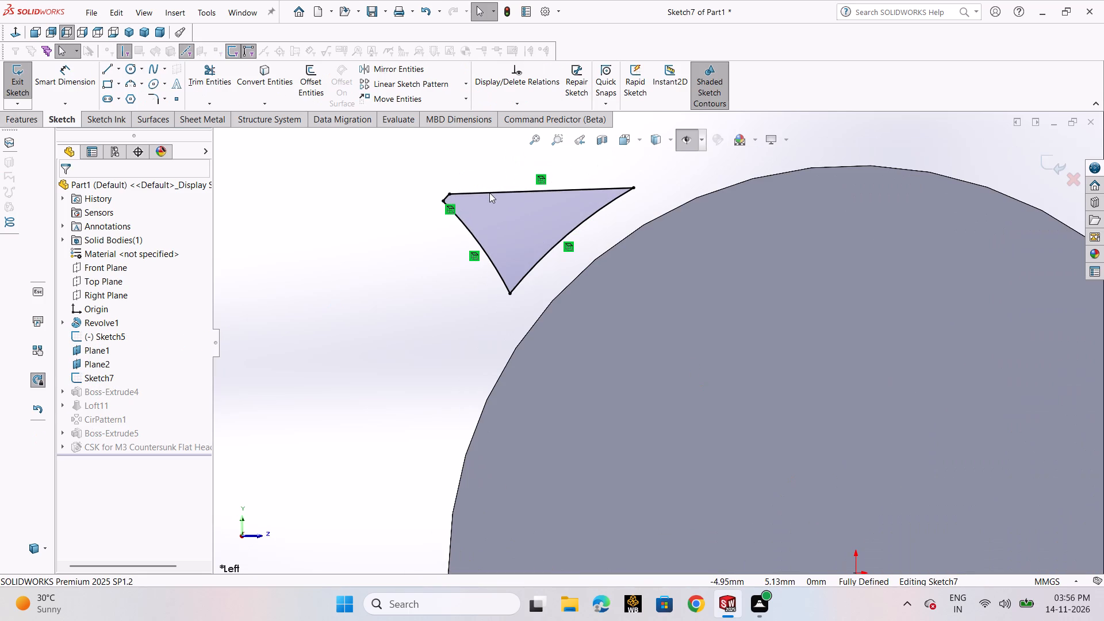
{"action": "scroll", "coordinate": [461, 197], "scroll_direction": "down", "scroll_amount": 3}
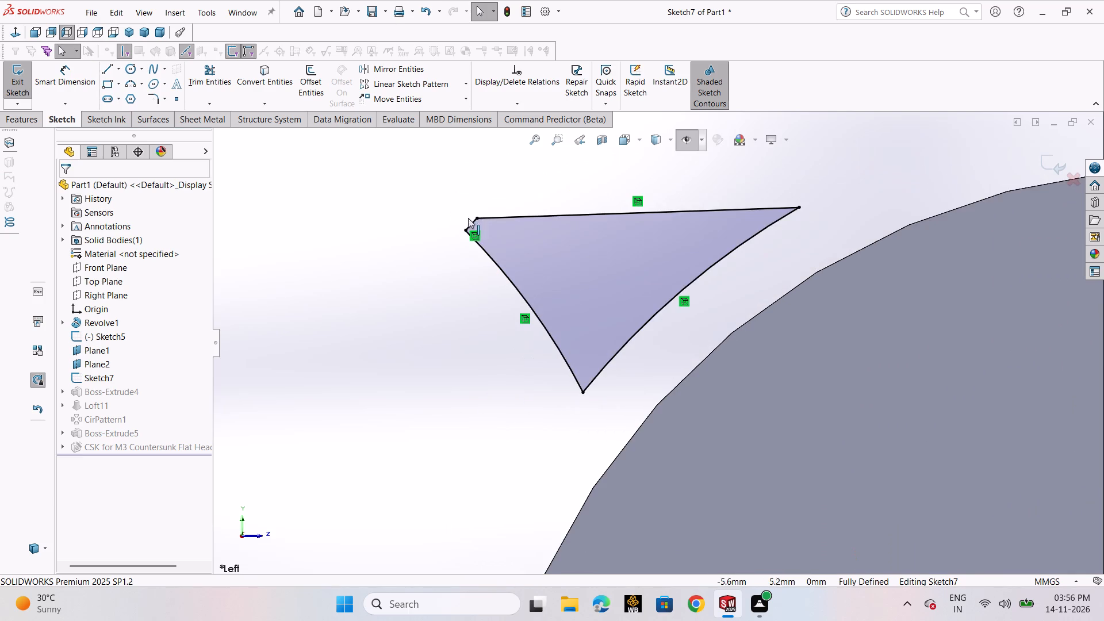
{"action": "scroll", "coordinate": [482, 224], "scroll_direction": "down", "scroll_amount": 3}
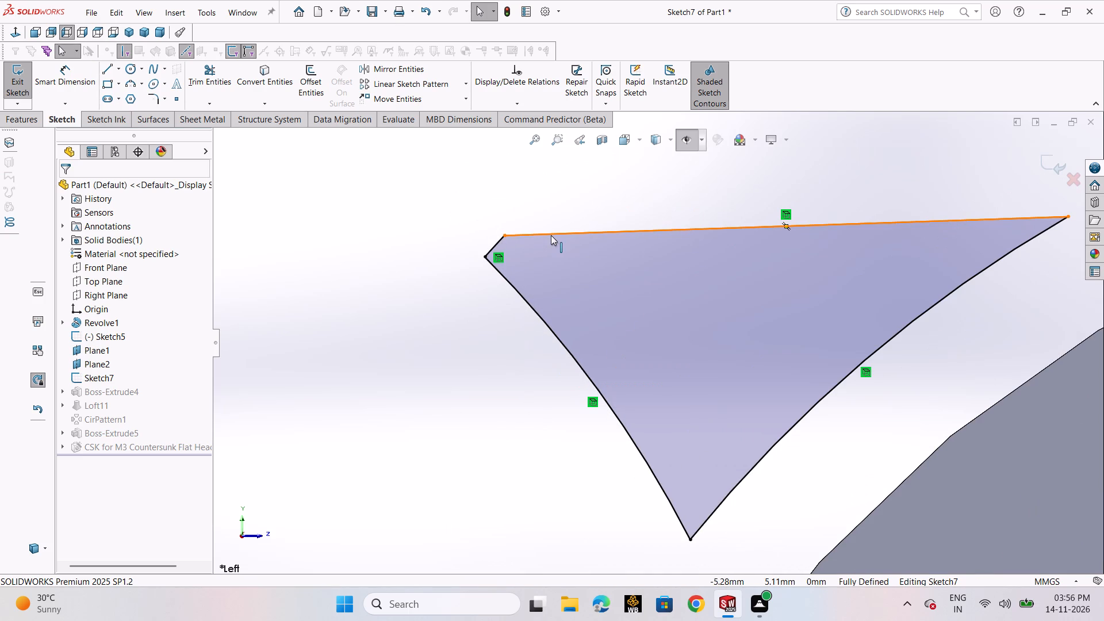
{"action": "left_click", "coordinate": [551, 235]}
{"action": "key", "text": "Delete"}
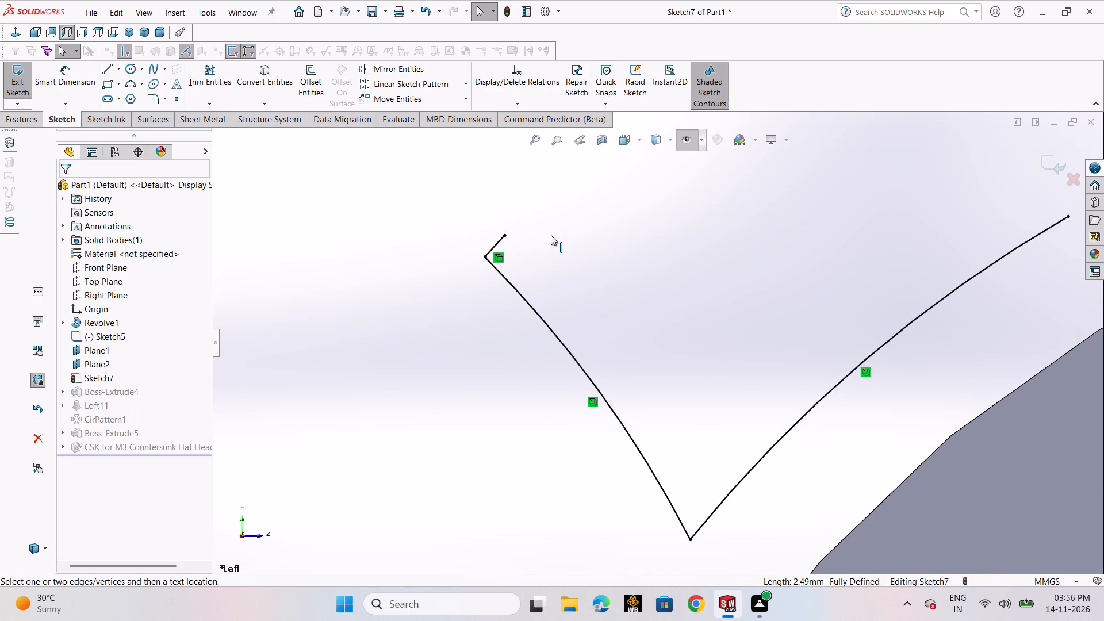
Extend the free end of the short tip edge outward to about X -5.43, Y 5.18 in the sketch.
{"action": "left_click_drag", "start_coordinate": [508, 236], "coordinate": [517, 227]}
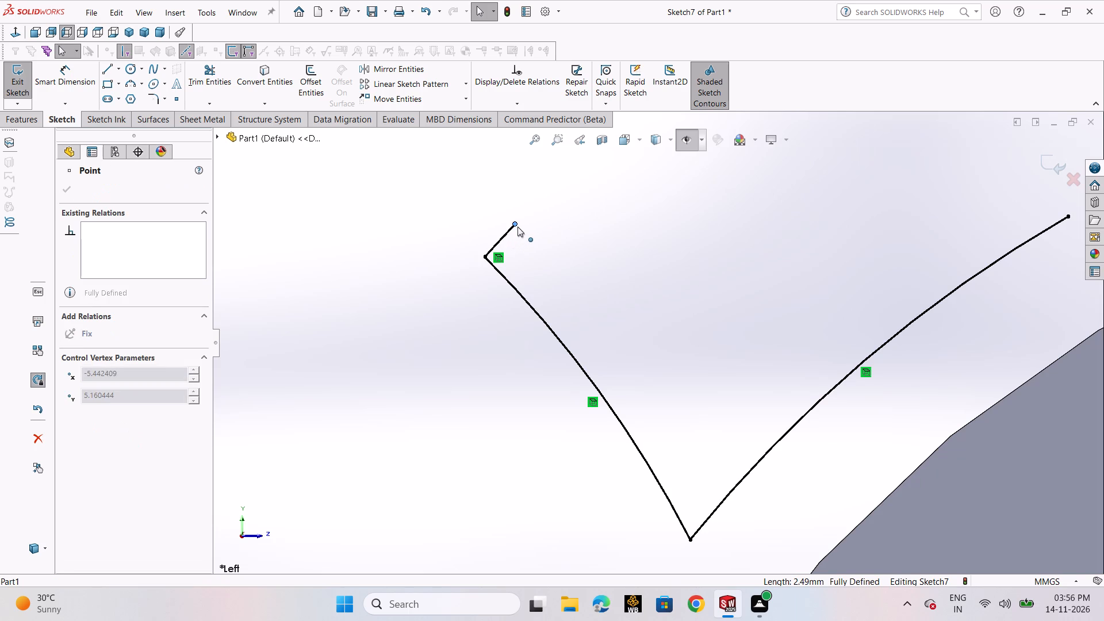
{"action": "left_click_drag", "start_coordinate": [517, 227], "coordinate": [519, 225]}
{"action": "left_click_drag", "start_coordinate": [519, 225], "coordinate": [520, 224]}
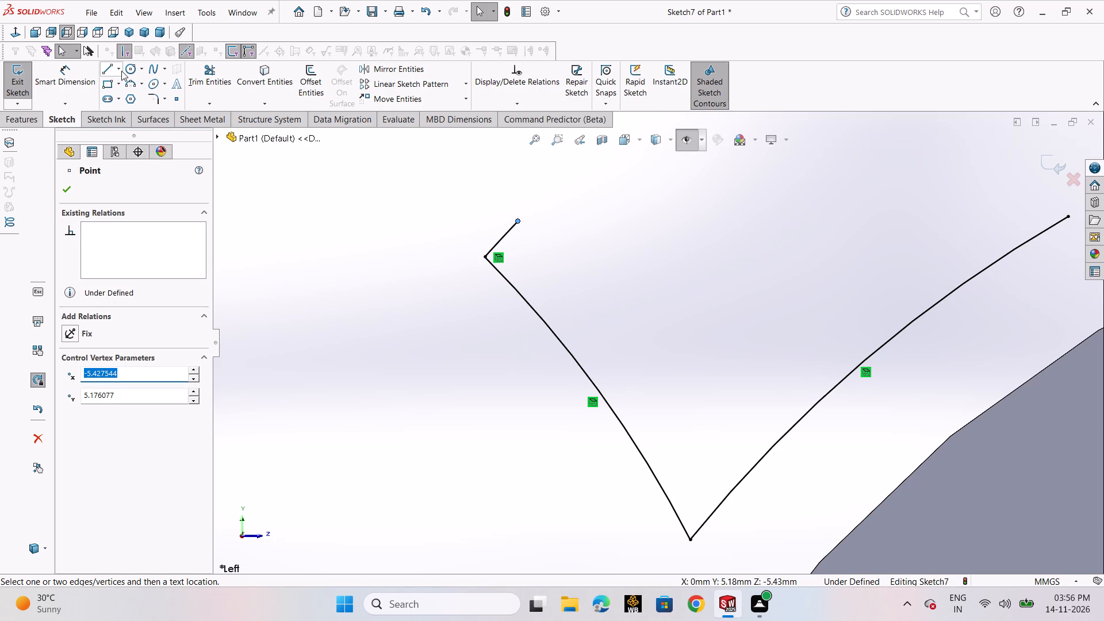
Draw a line about 2.43 mm long from the extended tip end to the far end of the tooth curve, and exit Sketch7.
{"action": "left_click", "coordinate": [118, 70]}
{"action": "left_click", "coordinate": [122, 78]}
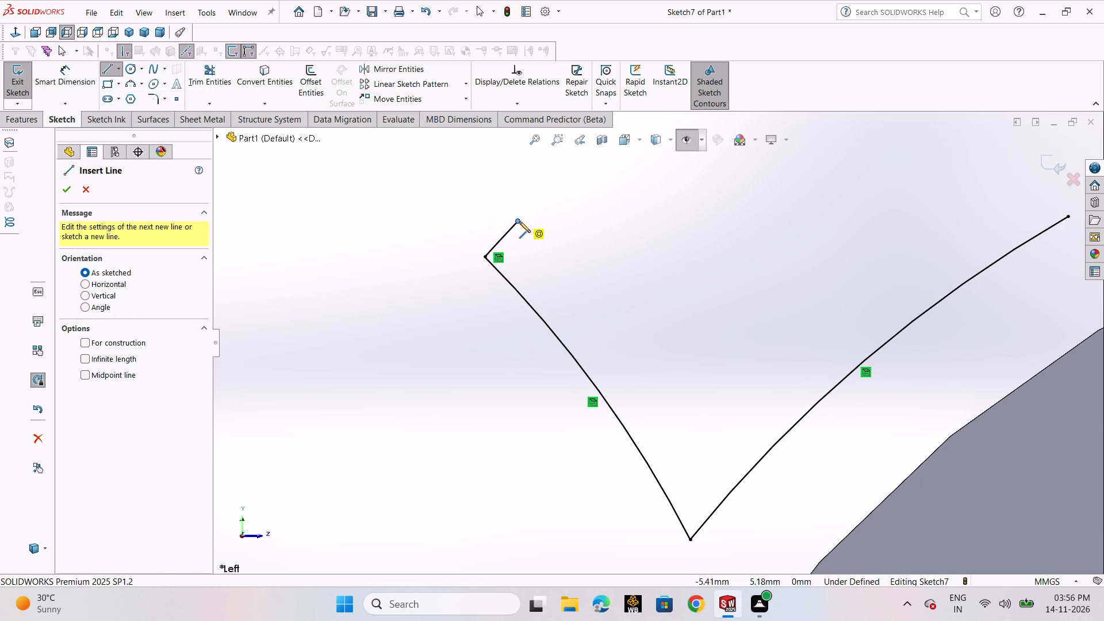
{"action": "left_click", "coordinate": [517, 220]}
{"action": "scroll", "coordinate": [920, 231], "scroll_direction": "up", "scroll_amount": 2}
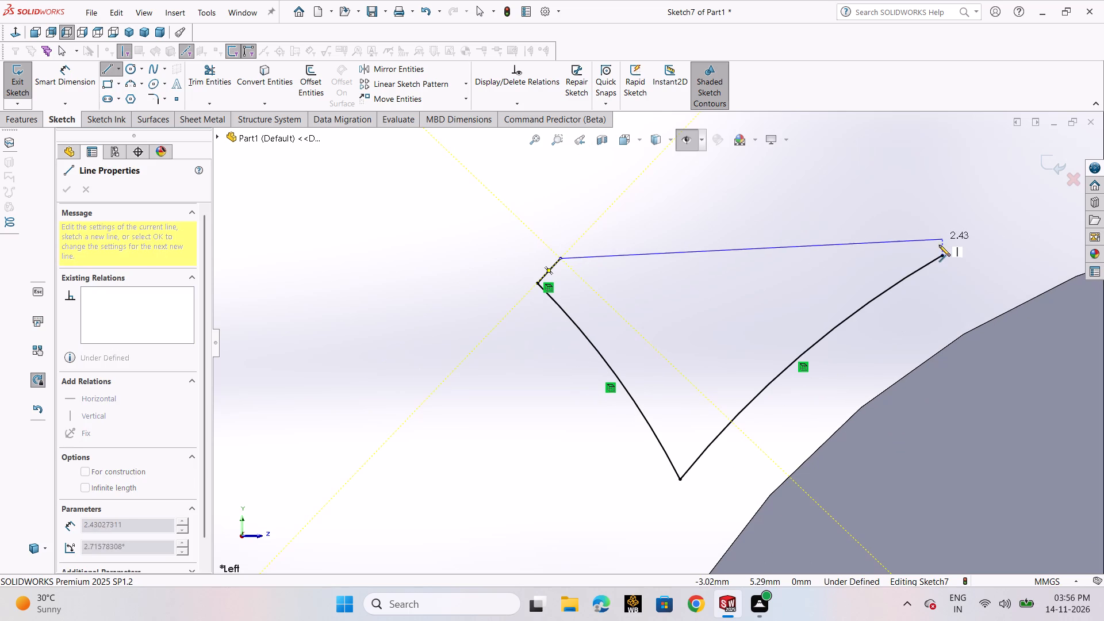
{"action": "left_click", "coordinate": [942, 255]}
{"action": "right_click", "coordinate": [901, 246]}
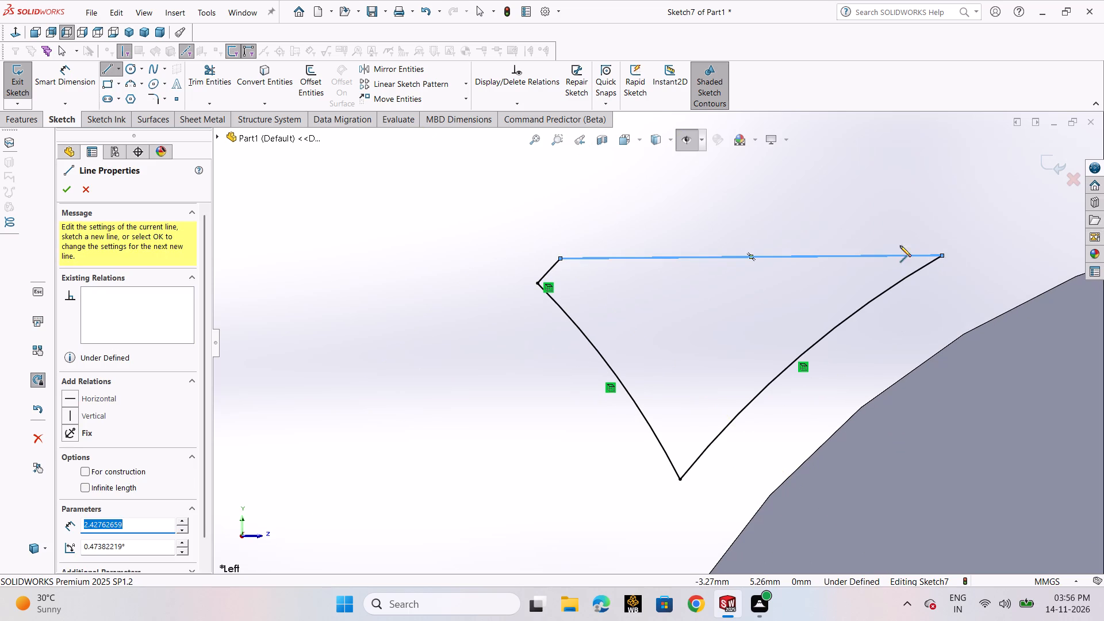
{"action": "left_click", "coordinate": [910, 252]}
{"action": "left_click", "coordinate": [834, 228]}
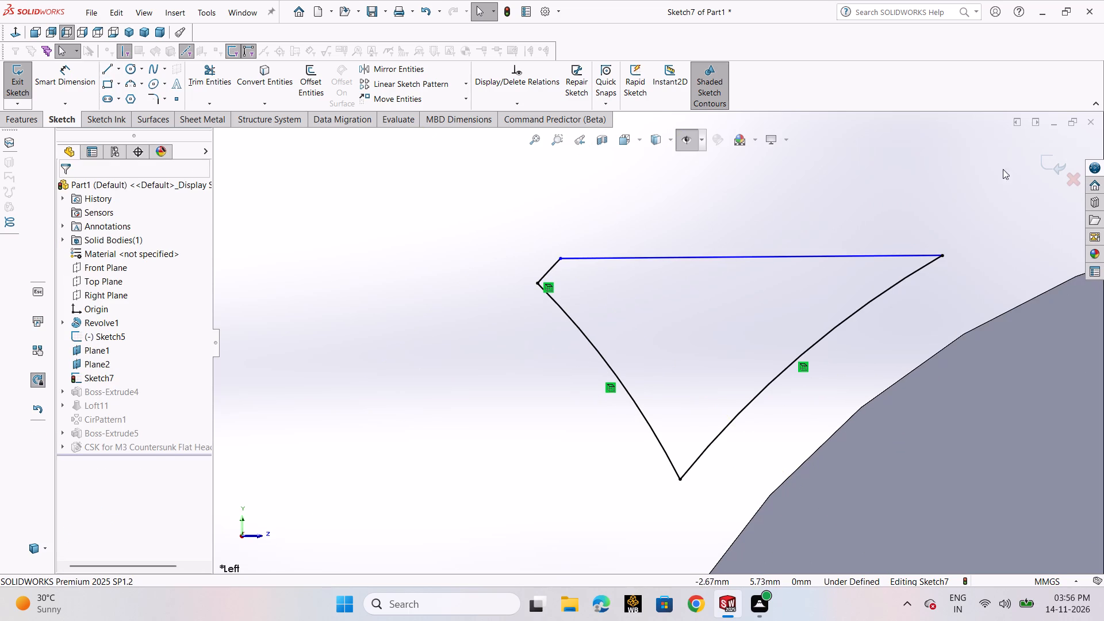
{"action": "left_click", "coordinate": [1042, 165]}
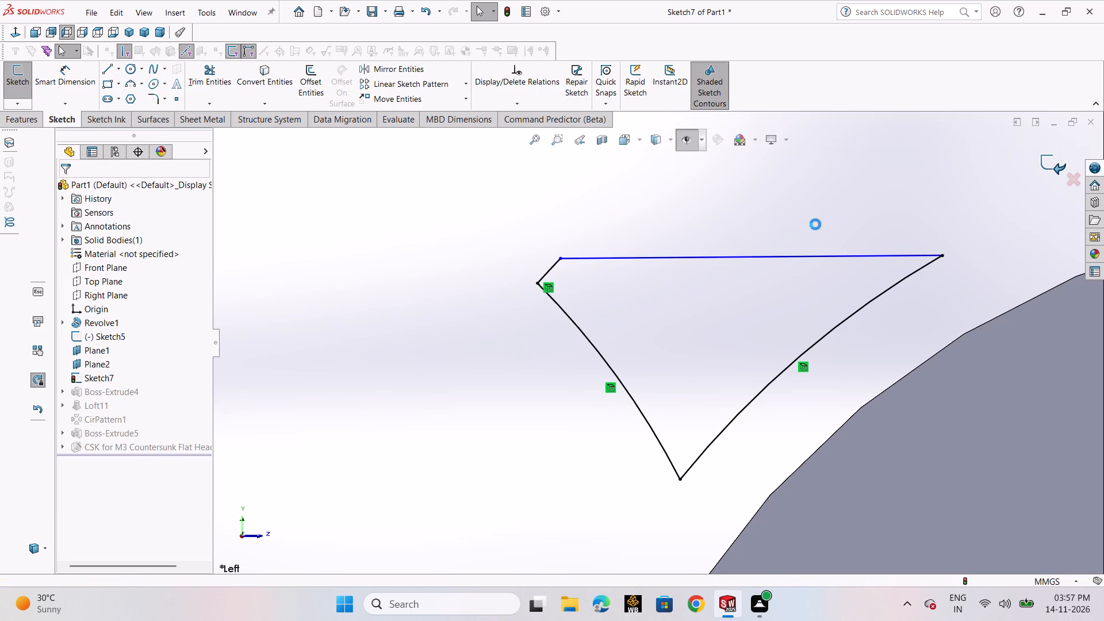
Examine the teeth from both ends and close up around the hub after the Sketch7 edit.
{"action": "scroll", "coordinate": [815, 224], "scroll_direction": "up", "scroll_amount": 1}
{"action": "scroll", "coordinate": [814, 237], "scroll_direction": "down", "scroll_amount": 1}
{"action": "scroll", "coordinate": [814, 237], "scroll_direction": "up", "scroll_amount": 9}
{"action": "scroll", "coordinate": [737, 296], "scroll_direction": "down", "scroll_amount": 1}
{"action": "scroll", "coordinate": [752, 287], "scroll_direction": "up", "scroll_amount": 3}
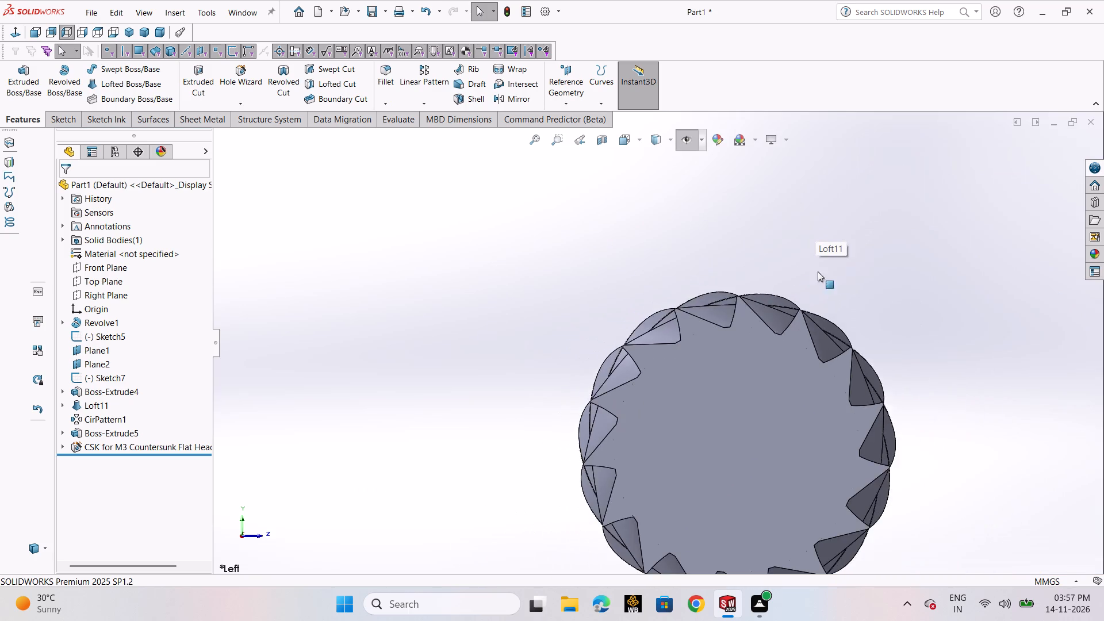
{"action": "scroll", "coordinate": [869, 293], "scroll_direction": "up", "scroll_amount": 3}
{"action": "middle_click_drag", "start_coordinate": [865, 315], "coordinate": [672, 342]}
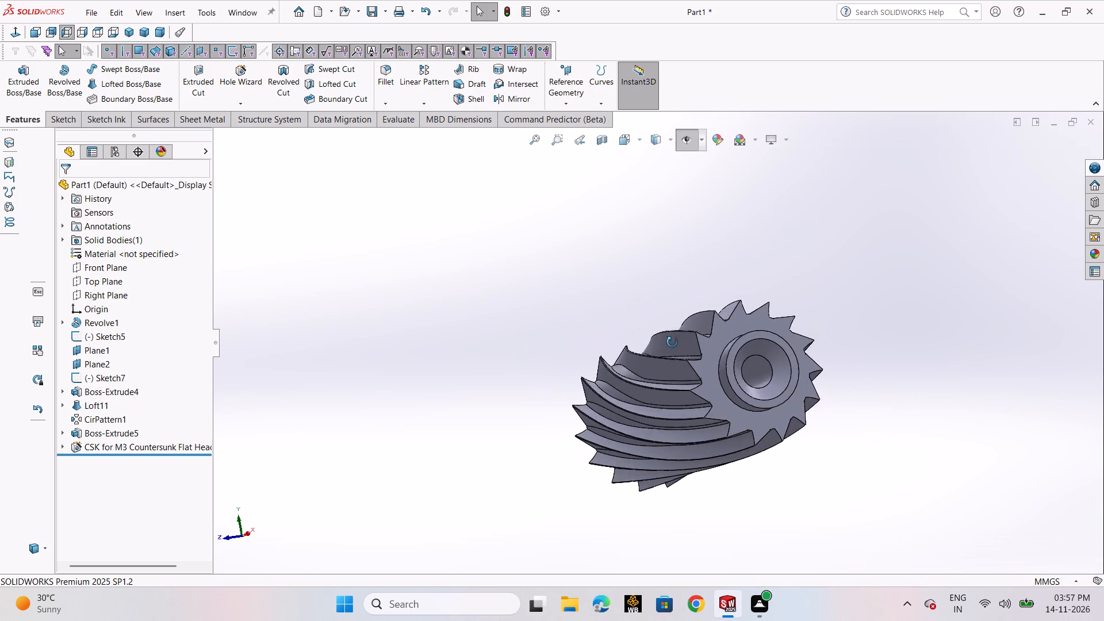
{"action": "middle_click_drag", "start_coordinate": [672, 342], "coordinate": [650, 362]}
{"action": "scroll", "coordinate": [658, 360], "scroll_direction": "down", "scroll_amount": 8}
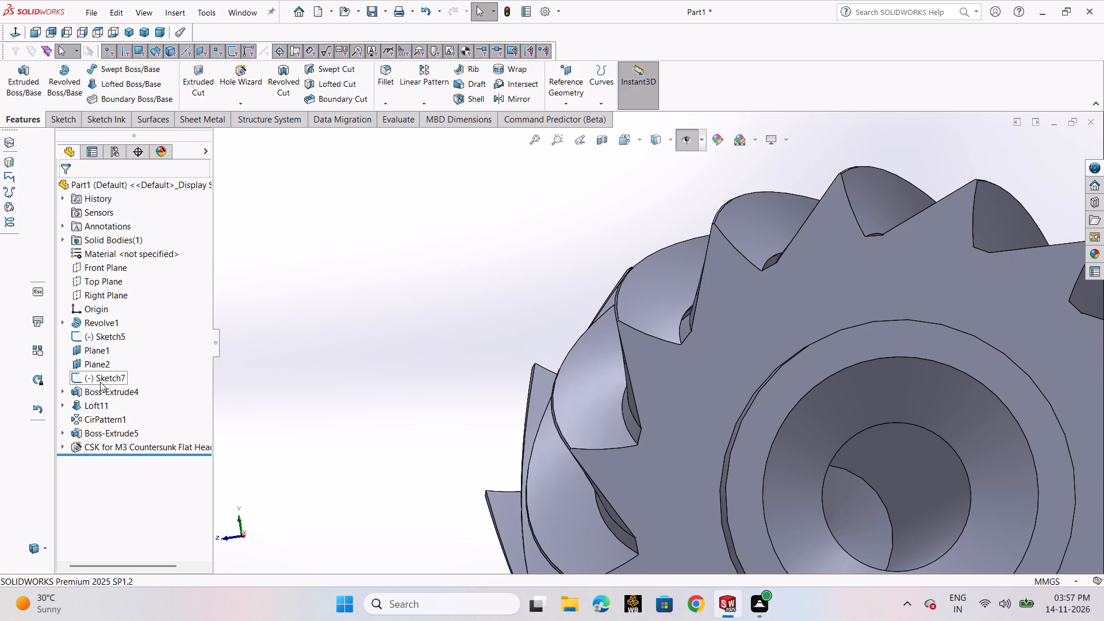
Find the tooth profile sketch used by Loft11 and open Sketch6 for editing at the tooth tip.
{"action": "left_click", "coordinate": [100, 382]}
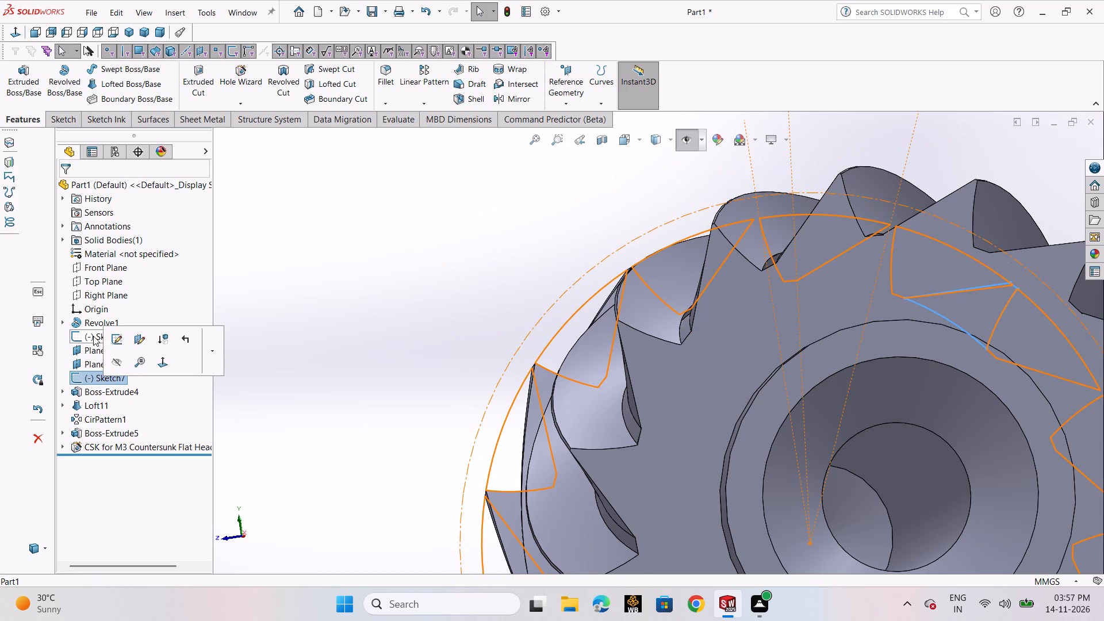
{"action": "left_click", "coordinate": [64, 390]}
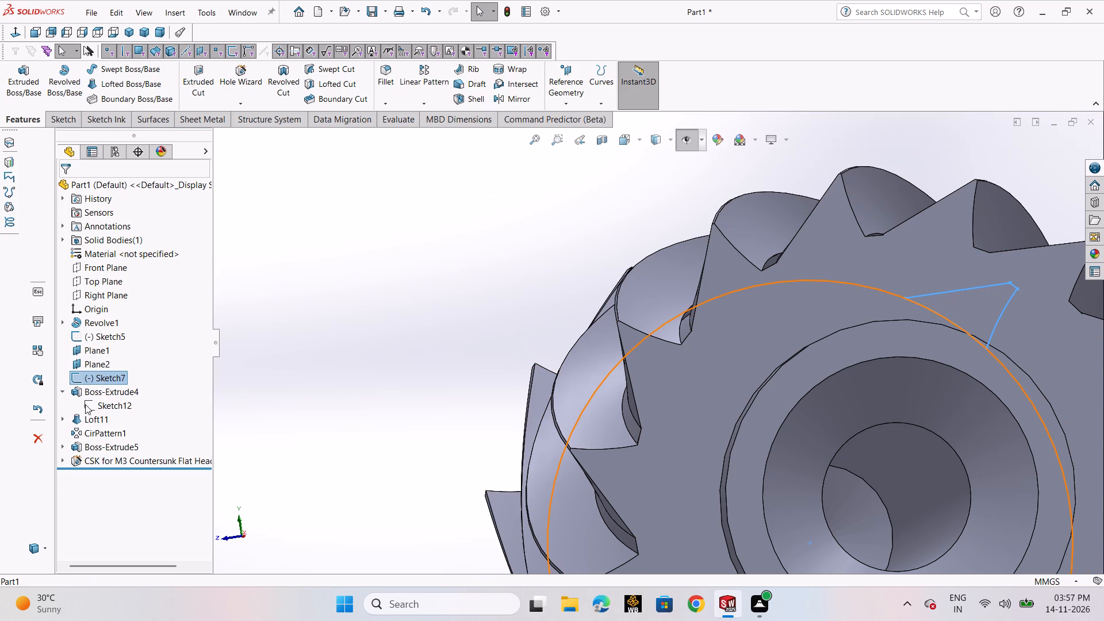
{"action": "left_click", "coordinate": [91, 404]}
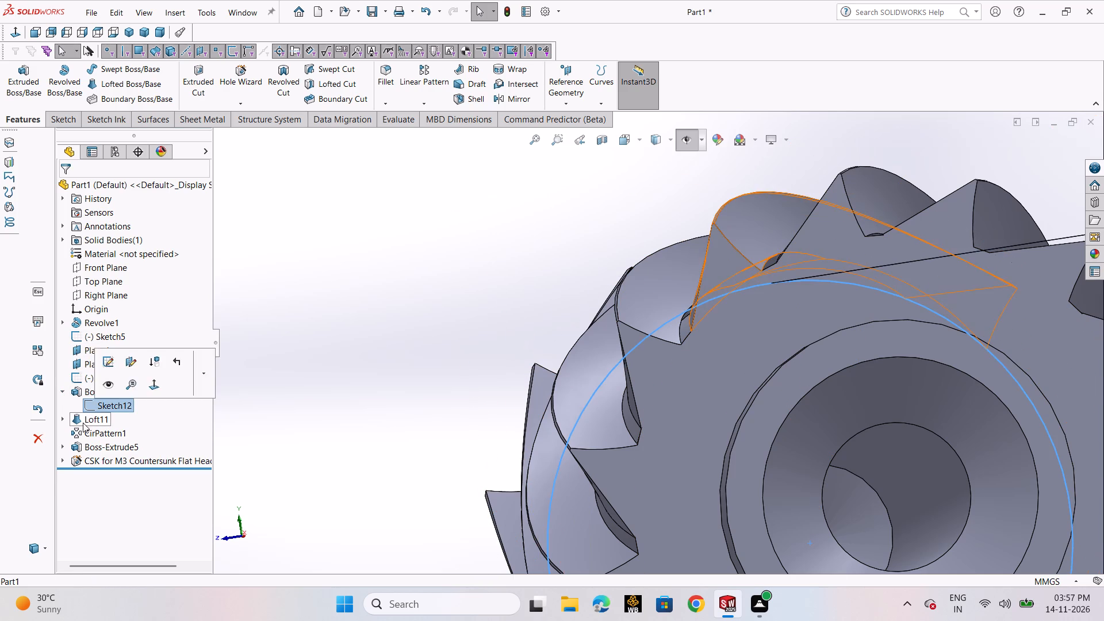
{"action": "left_click", "coordinate": [63, 418]}
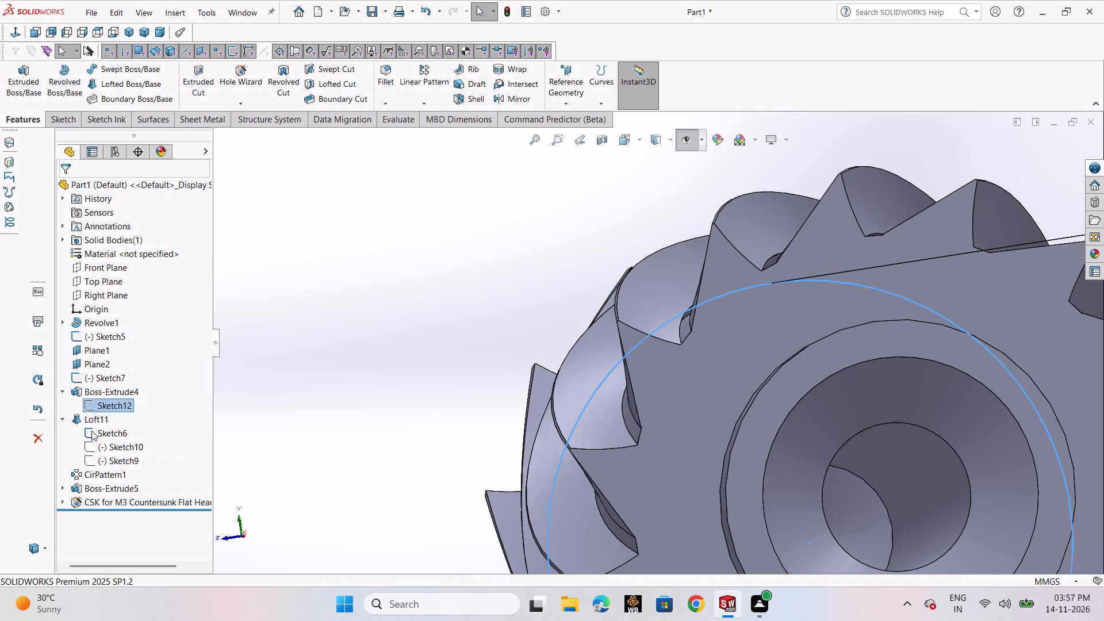
{"action": "left_click", "coordinate": [91, 431]}
{"action": "left_click", "coordinate": [111, 394]}
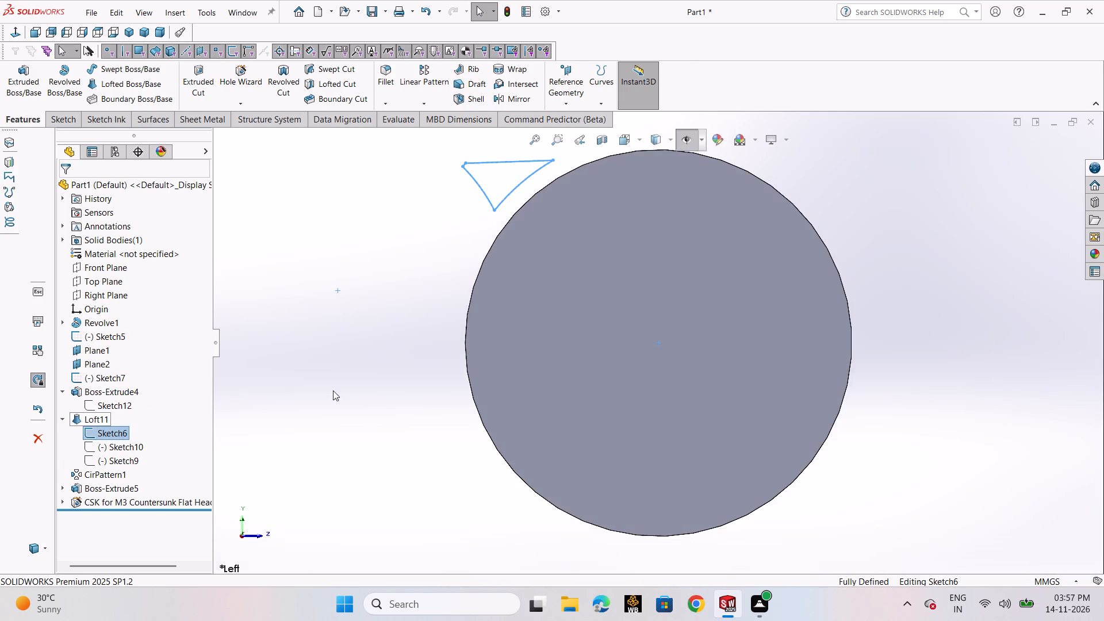
{"action": "scroll", "coordinate": [487, 180], "scroll_direction": "down", "scroll_amount": 4}
{"action": "scroll", "coordinate": [518, 230], "scroll_direction": "down", "scroll_amount": 7}
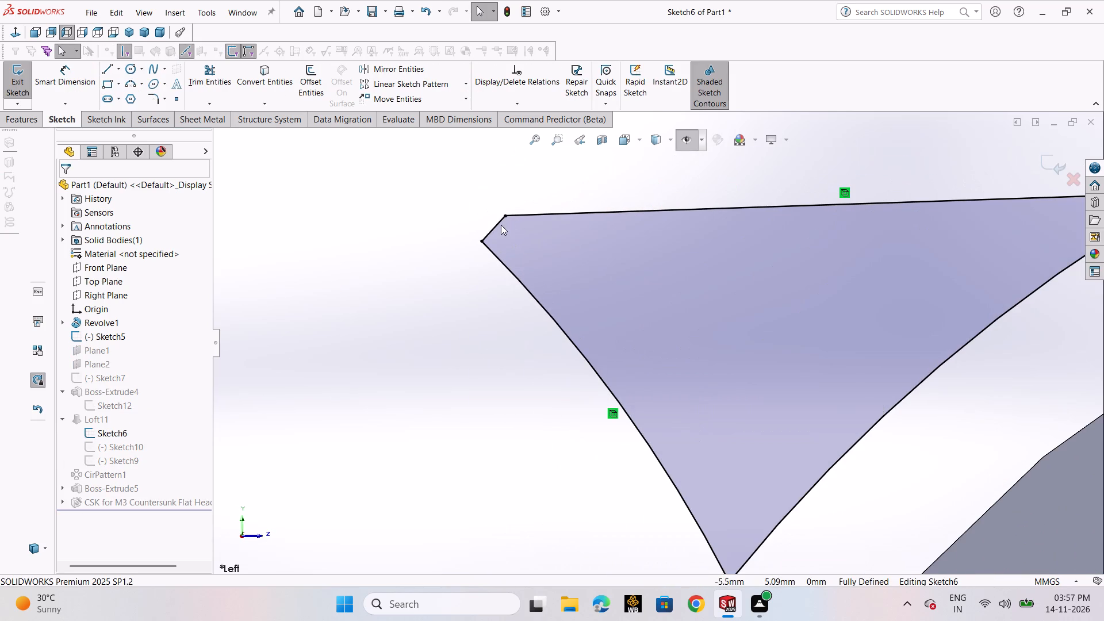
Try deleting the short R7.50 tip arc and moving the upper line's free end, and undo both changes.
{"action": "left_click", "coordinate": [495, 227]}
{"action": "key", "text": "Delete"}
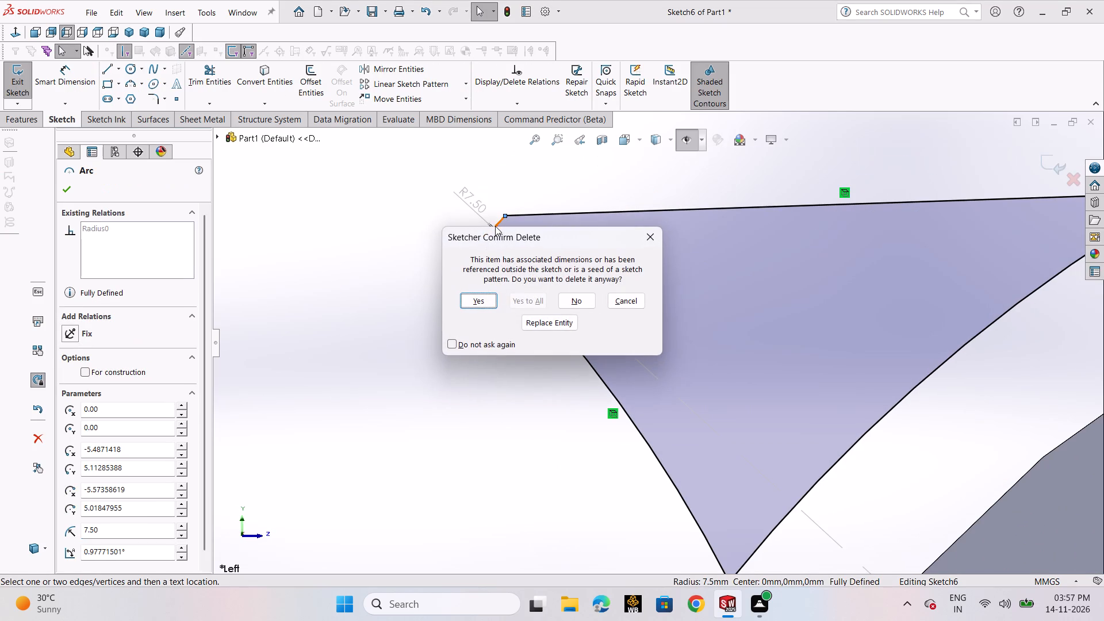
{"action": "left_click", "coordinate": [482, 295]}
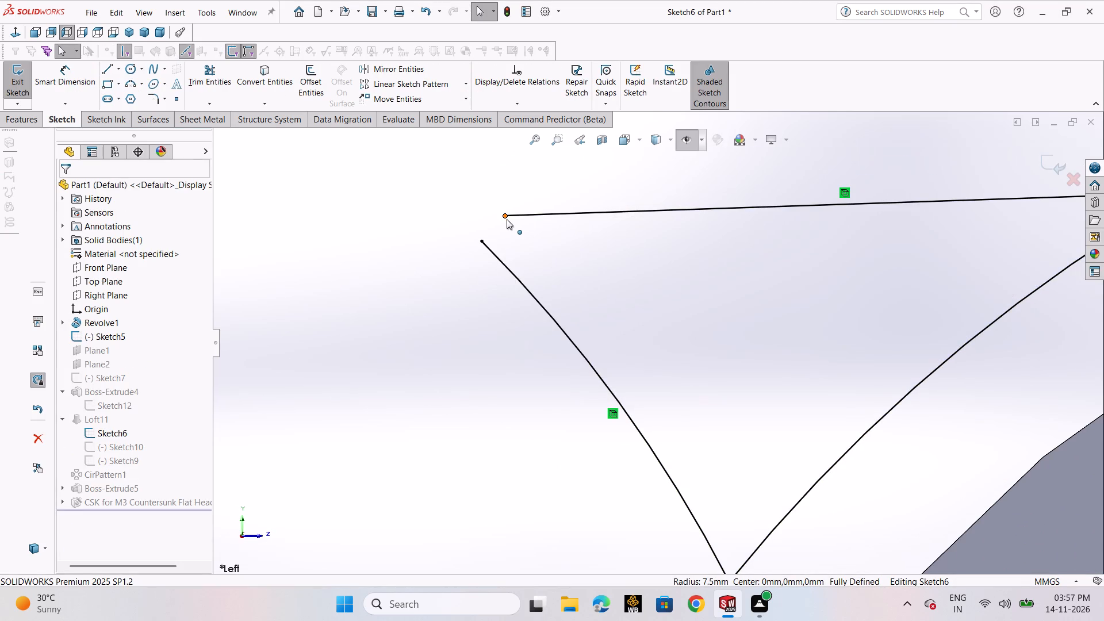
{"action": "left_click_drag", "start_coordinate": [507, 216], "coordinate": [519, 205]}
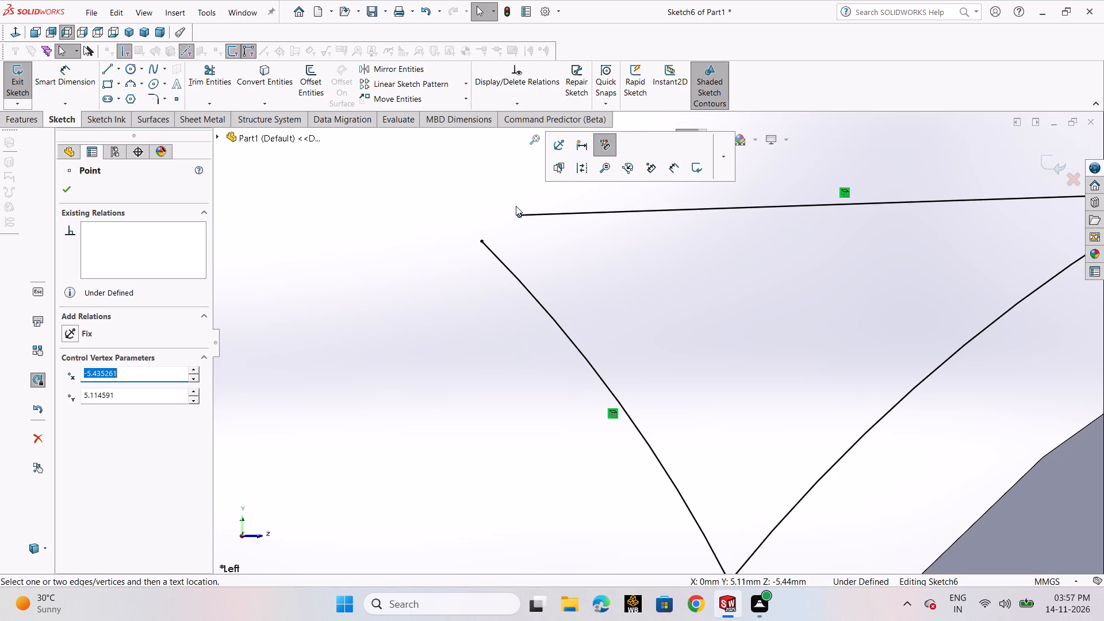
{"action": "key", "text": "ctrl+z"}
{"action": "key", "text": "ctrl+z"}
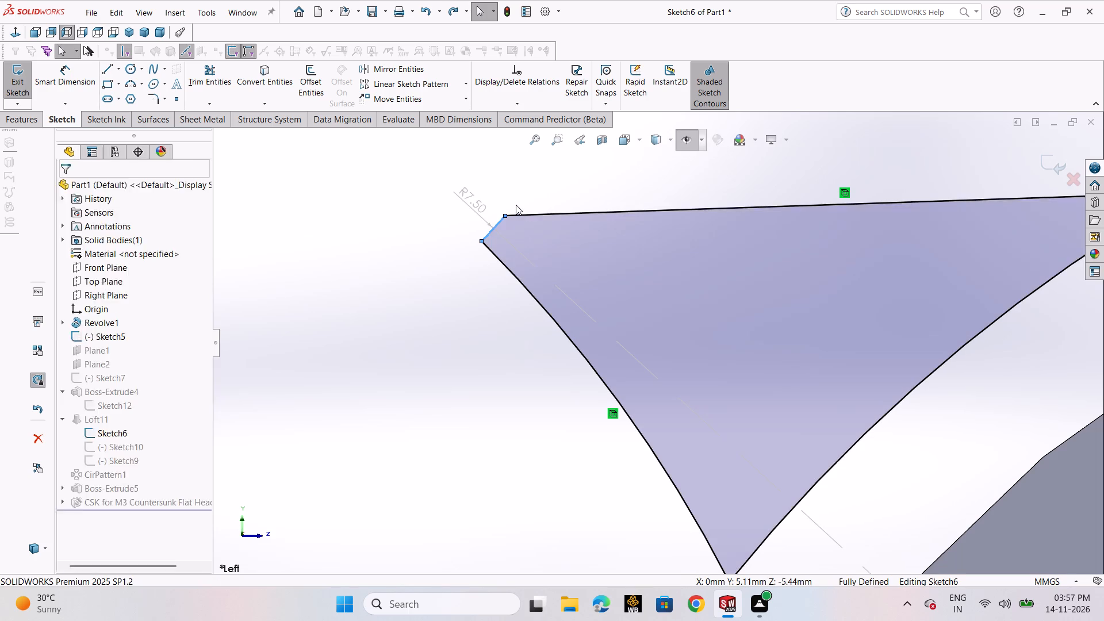
Delete the profile's long upper line and extend the R7.50 tip arc's free end to about X -5.43, Y 5.17.
{"action": "left_click", "coordinate": [522, 215]}
{"action": "key", "text": "Delete"}
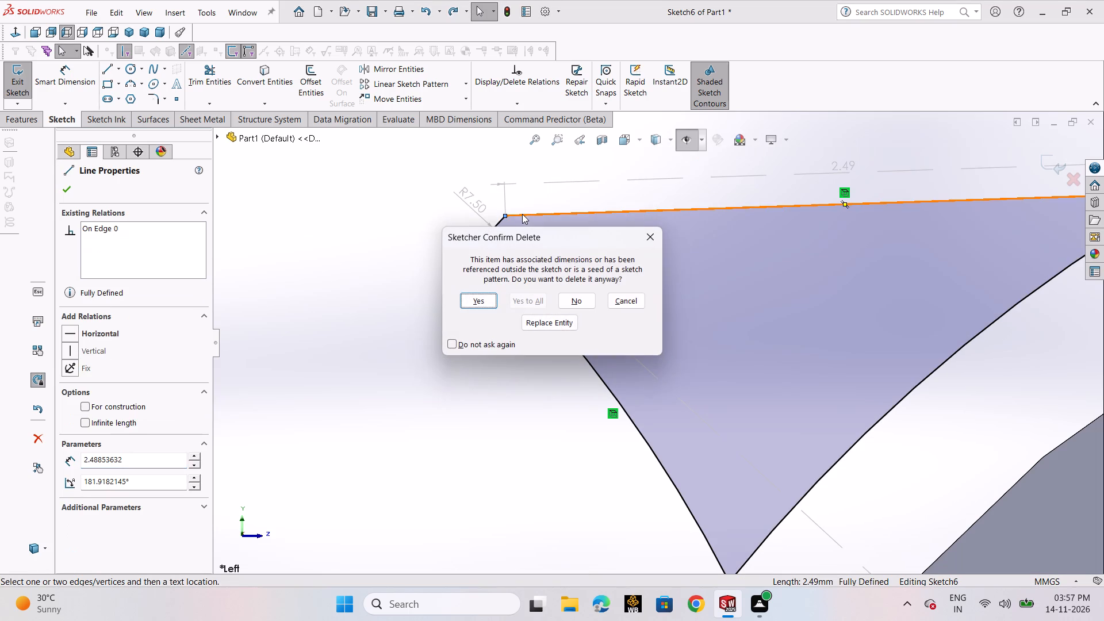
{"action": "left_click", "coordinate": [484, 299]}
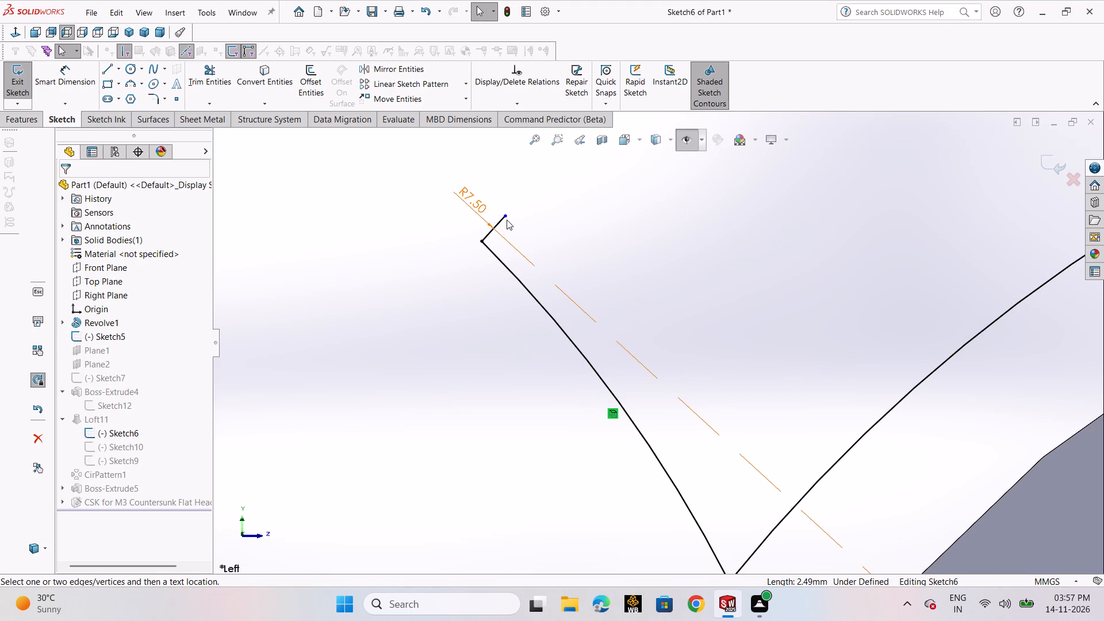
{"action": "left_click_drag", "start_coordinate": [505, 216], "coordinate": [523, 204]}
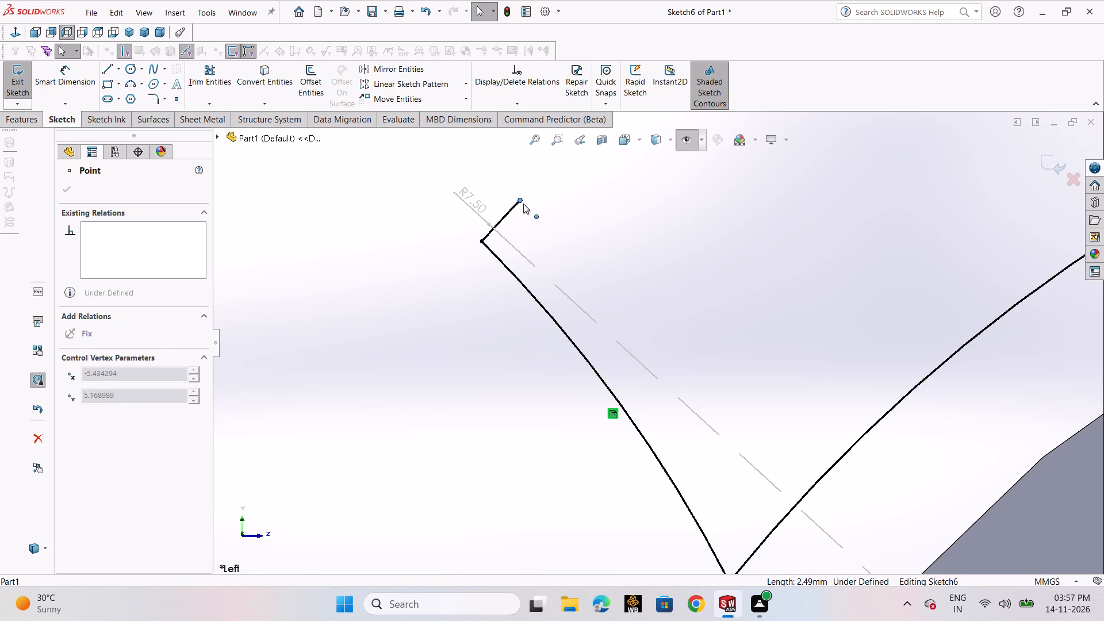
{"action": "left_click_drag", "start_coordinate": [523, 204], "coordinate": [525, 202]}
Close the Sketch6 profile with a line about 2.43 mm long from the R7.50 arc's free end to the long curve's open end, and exit.
{"action": "left_click", "coordinate": [107, 71]}
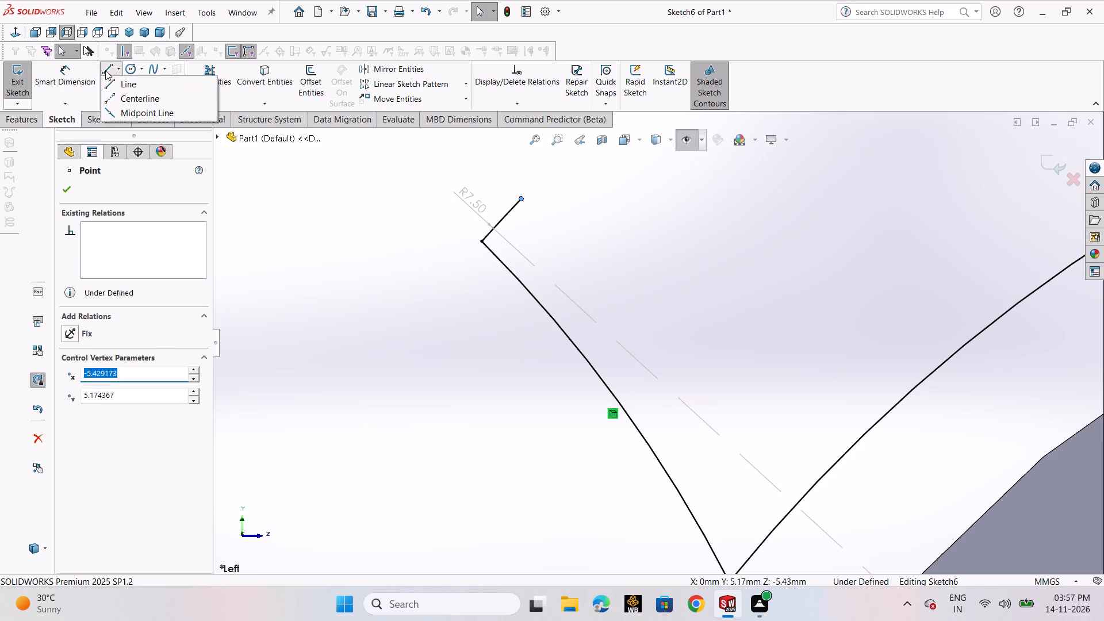
{"action": "left_click", "coordinate": [116, 79]}
{"action": "scroll", "coordinate": [654, 242], "scroll_direction": "up", "scroll_amount": 3}
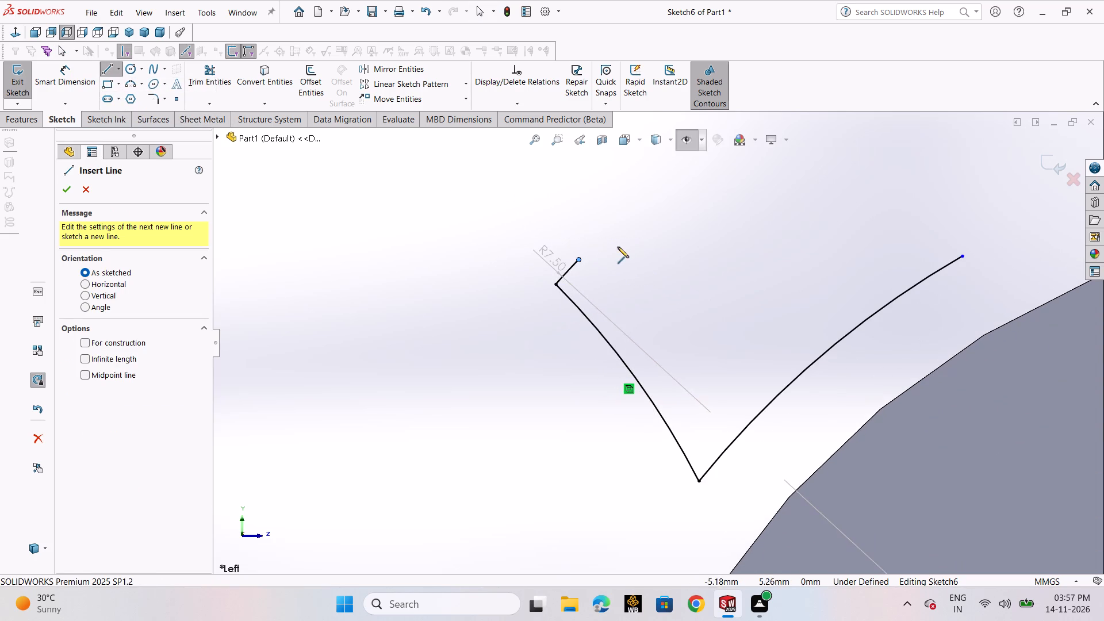
{"action": "left_click", "coordinate": [580, 259]}
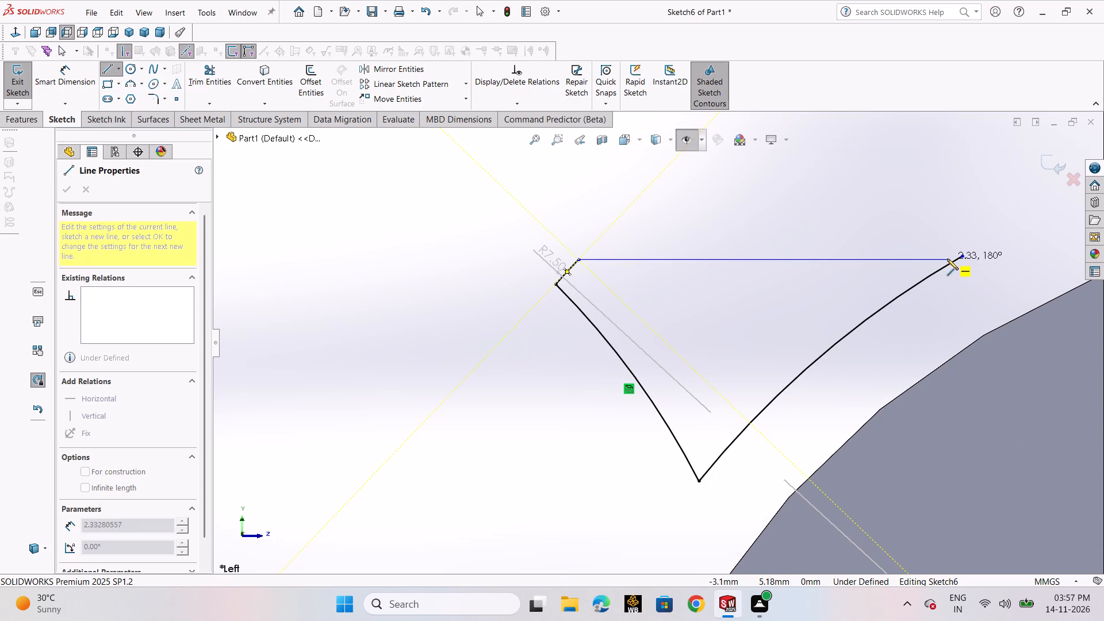
{"action": "left_click", "coordinate": [962, 254]}
{"action": "right_click", "coordinate": [962, 254]}
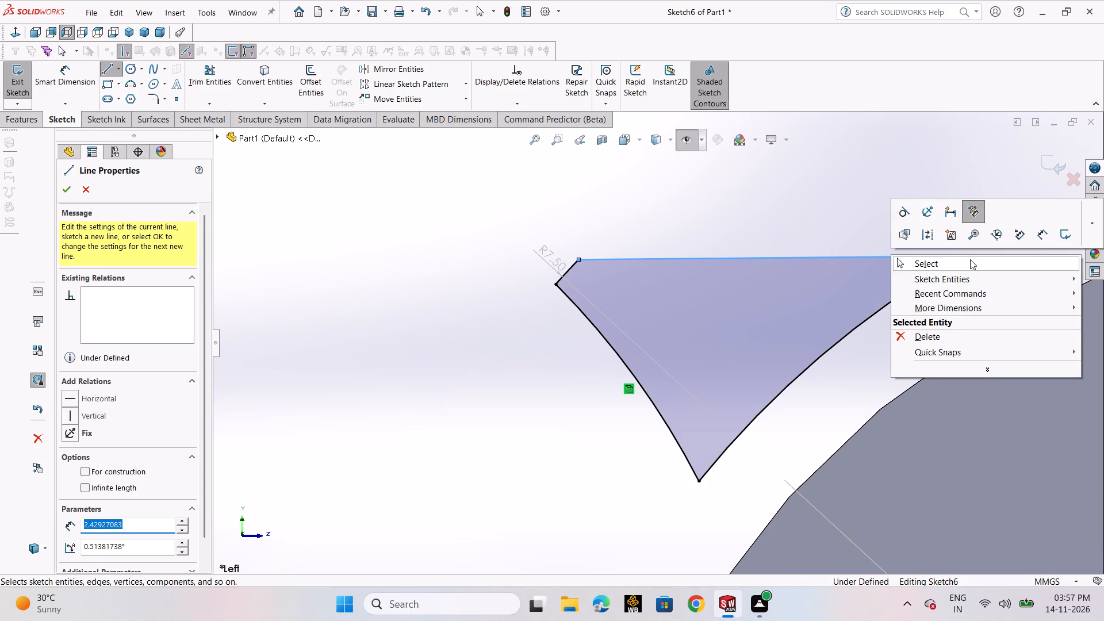
{"action": "left_click", "coordinate": [970, 260]}
{"action": "left_click", "coordinate": [1045, 162]}
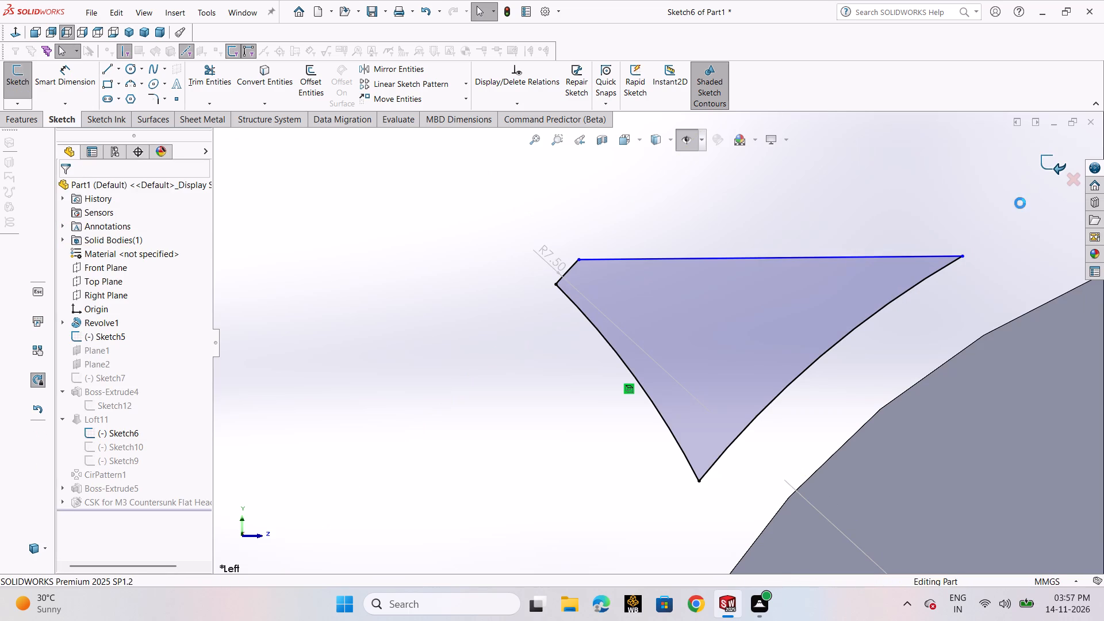
Examine the rebuilt helical teeth from both ends and close up around the countersunk hub after the Sketch6 edit.
{"action": "scroll", "coordinate": [825, 305], "scroll_direction": "up", "scroll_amount": 1}
{"action": "scroll", "coordinate": [825, 305], "scroll_direction": "down", "scroll_amount": 1}
{"action": "scroll", "coordinate": [825, 305], "scroll_direction": "up", "scroll_amount": 12}
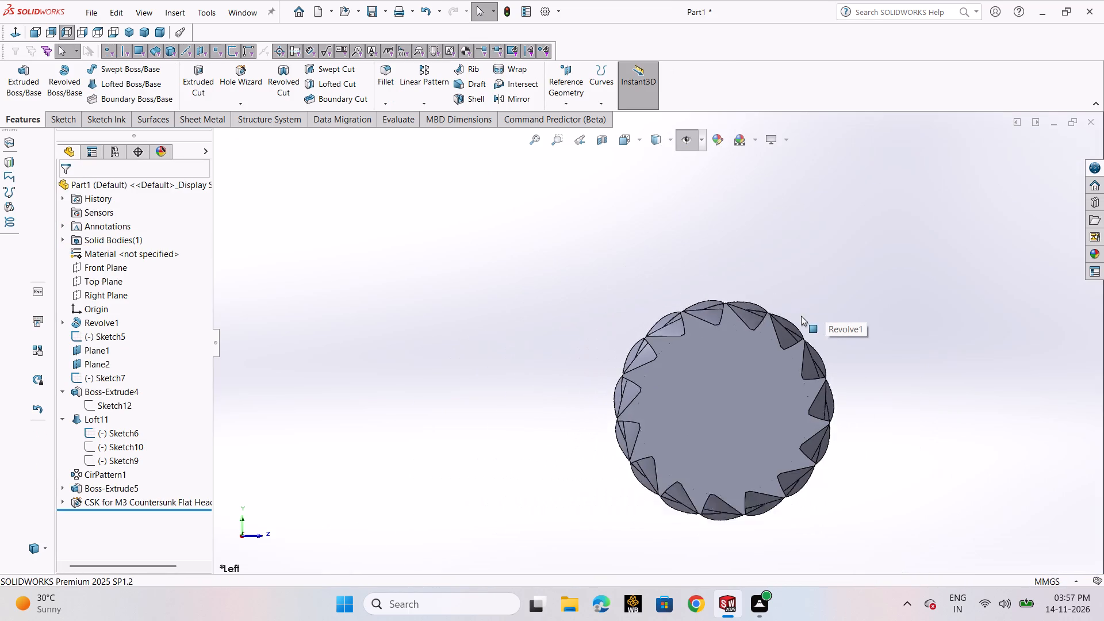
{"action": "scroll", "coordinate": [801, 316], "scroll_direction": "up", "scroll_amount": 1}
{"action": "middle_click_drag", "start_coordinate": [800, 352], "coordinate": [749, 371]}
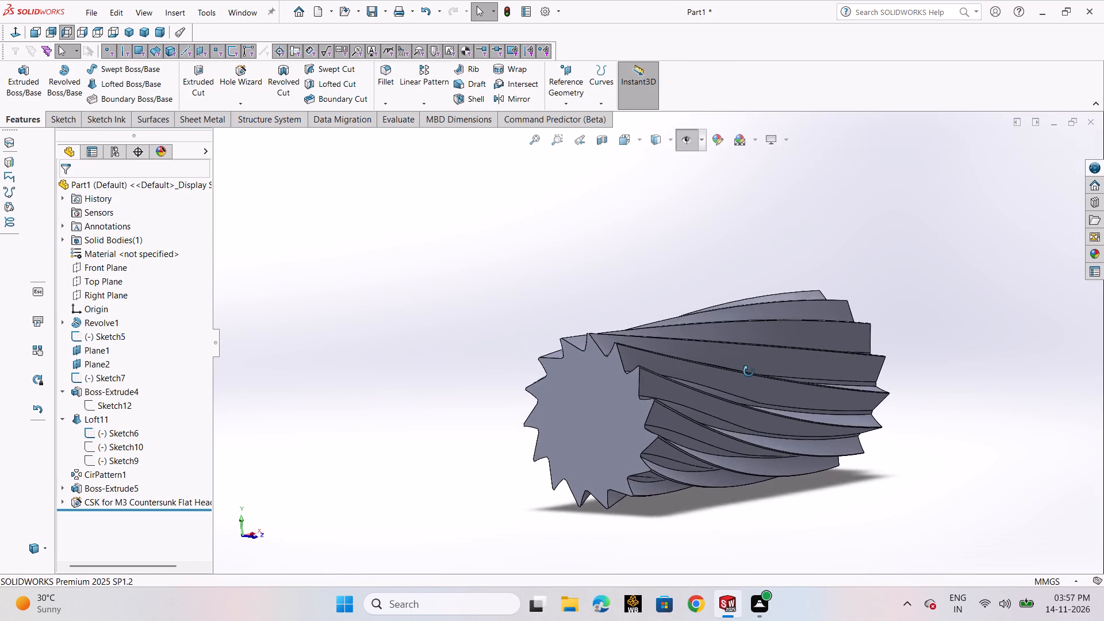
{"action": "middle_click_drag", "start_coordinate": [749, 371], "coordinate": [605, 343]}
{"action": "scroll", "coordinate": [719, 352], "scroll_direction": "down", "scroll_amount": 5}
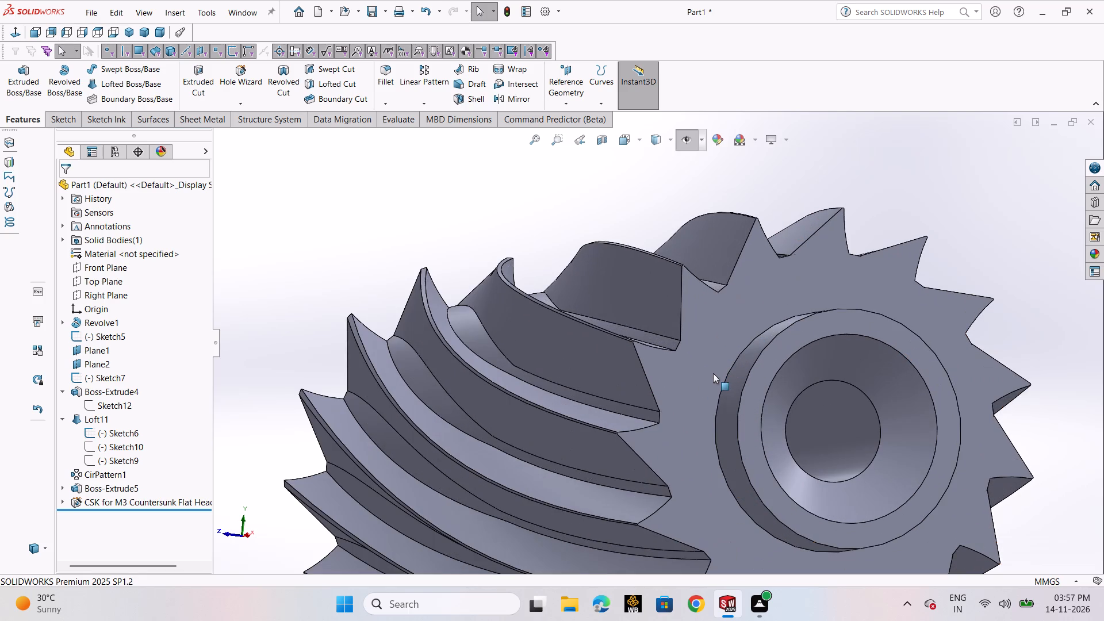
{"action": "scroll", "coordinate": [687, 377], "scroll_direction": "up", "scroll_amount": 2}
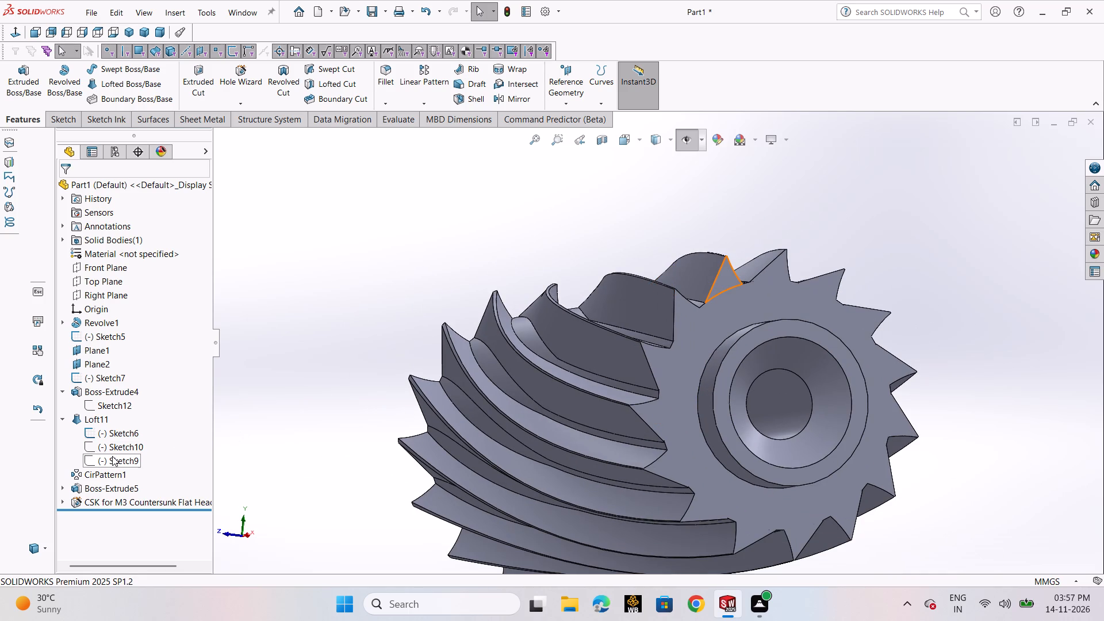
Edit Sketch9 of Loft11, lengthening the short tip edge by moving its corner on the straight flank to about X 3.40, Y 6.67, and exit.
{"action": "left_click", "coordinate": [112, 456]}
{"action": "left_click", "coordinate": [132, 418]}
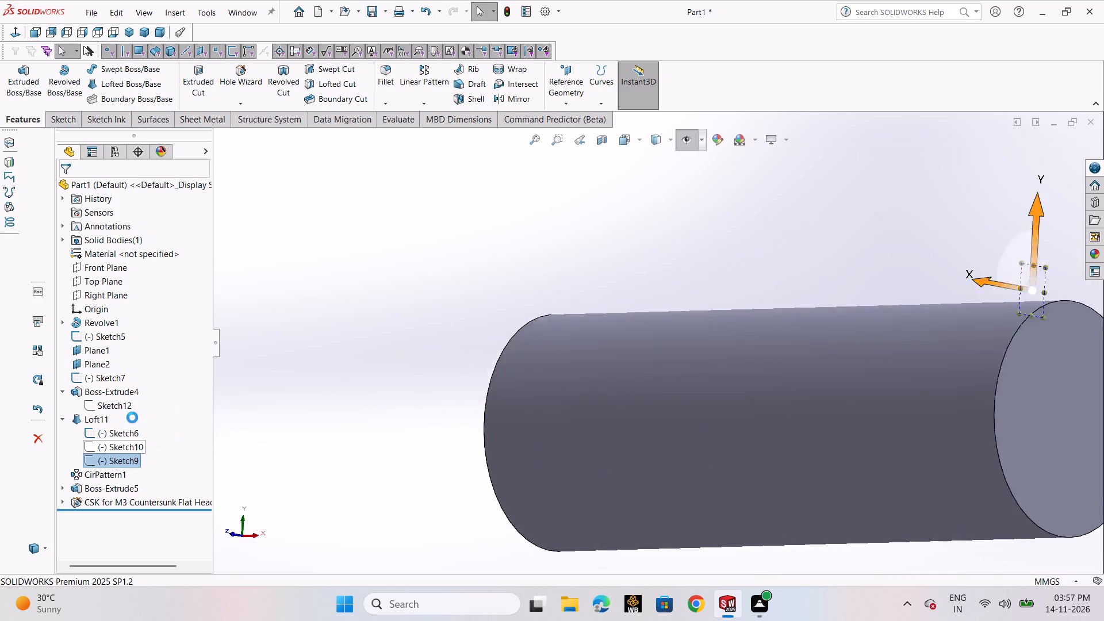
{"action": "scroll", "coordinate": [732, 229], "scroll_direction": "down", "scroll_amount": 5}
{"action": "scroll", "coordinate": [649, 297], "scroll_direction": "down", "scroll_amount": 4}
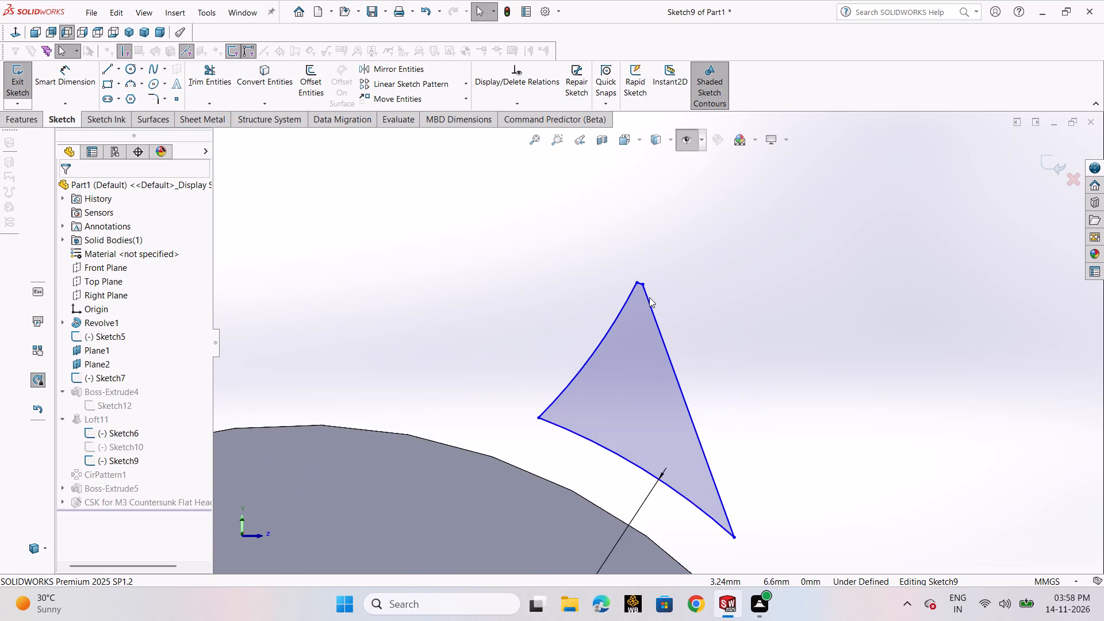
{"action": "scroll", "coordinate": [647, 293], "scroll_direction": "down", "scroll_amount": 4}
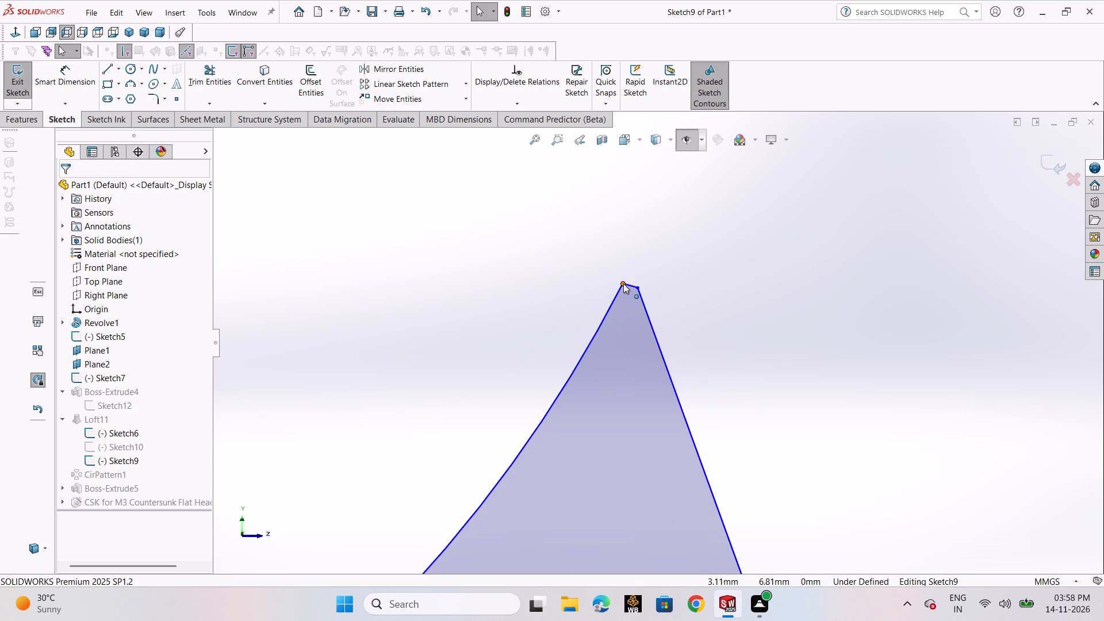
{"action": "left_click_drag", "start_coordinate": [638, 288], "coordinate": [651, 299]}
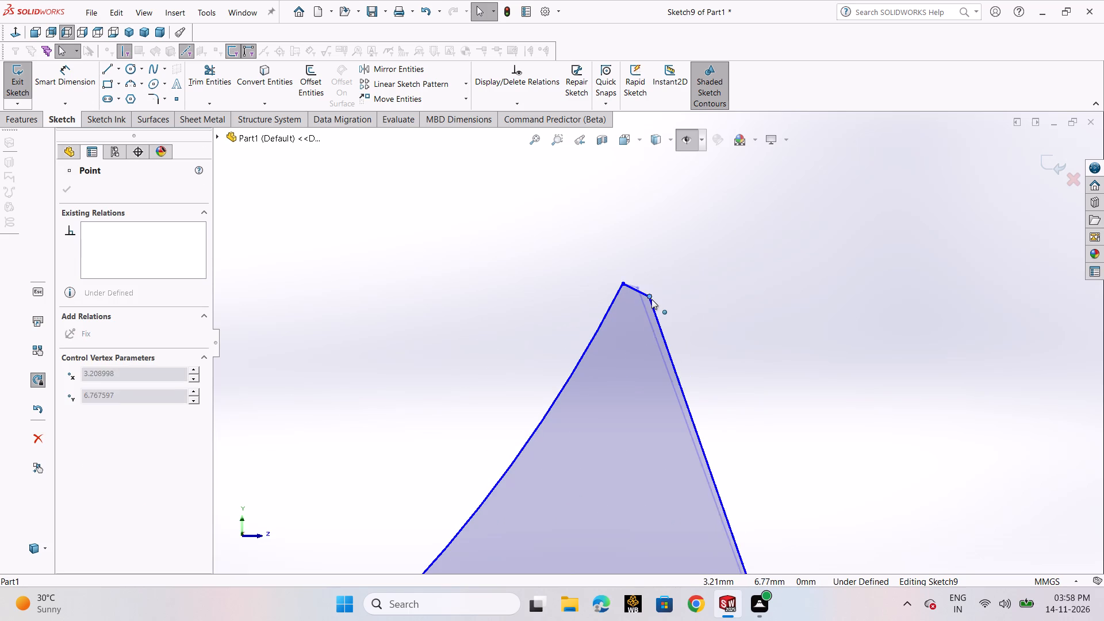
{"action": "left_click_drag", "start_coordinate": [651, 299], "coordinate": [660, 299]}
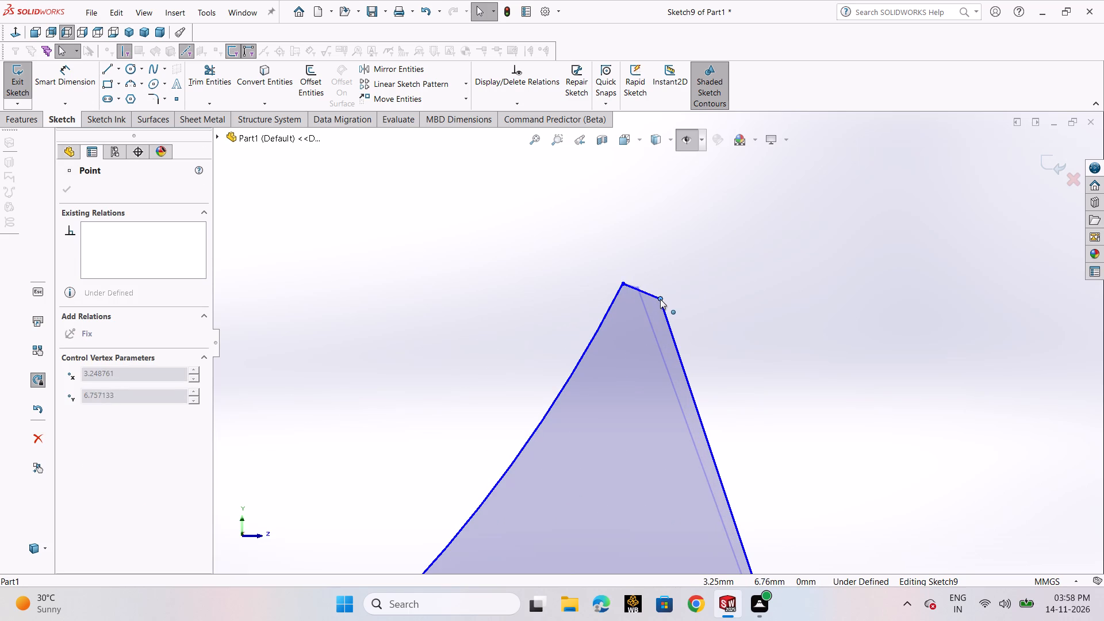
{"action": "left_click_drag", "start_coordinate": [660, 299], "coordinate": [661, 299]}
{"action": "left_click", "coordinate": [733, 342]}
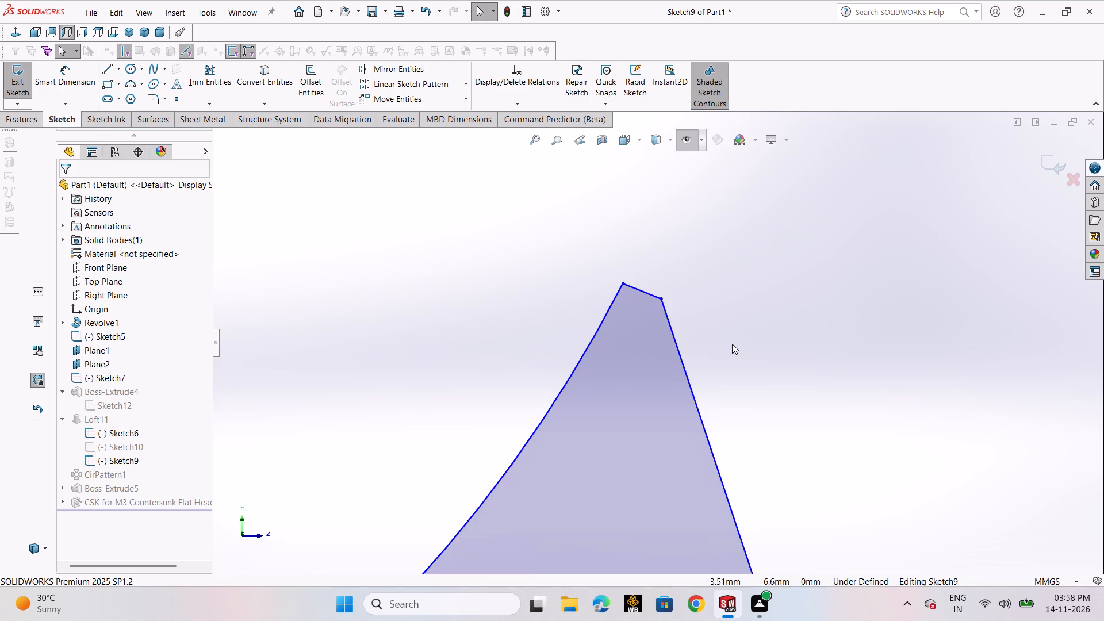
{"action": "scroll", "coordinate": [732, 344], "scroll_direction": "up", "scroll_amount": 2}
{"action": "scroll", "coordinate": [734, 338], "scroll_direction": "down", "scroll_amount": 1}
{"action": "scroll", "coordinate": [734, 338], "scroll_direction": "up", "scroll_amount": 5}
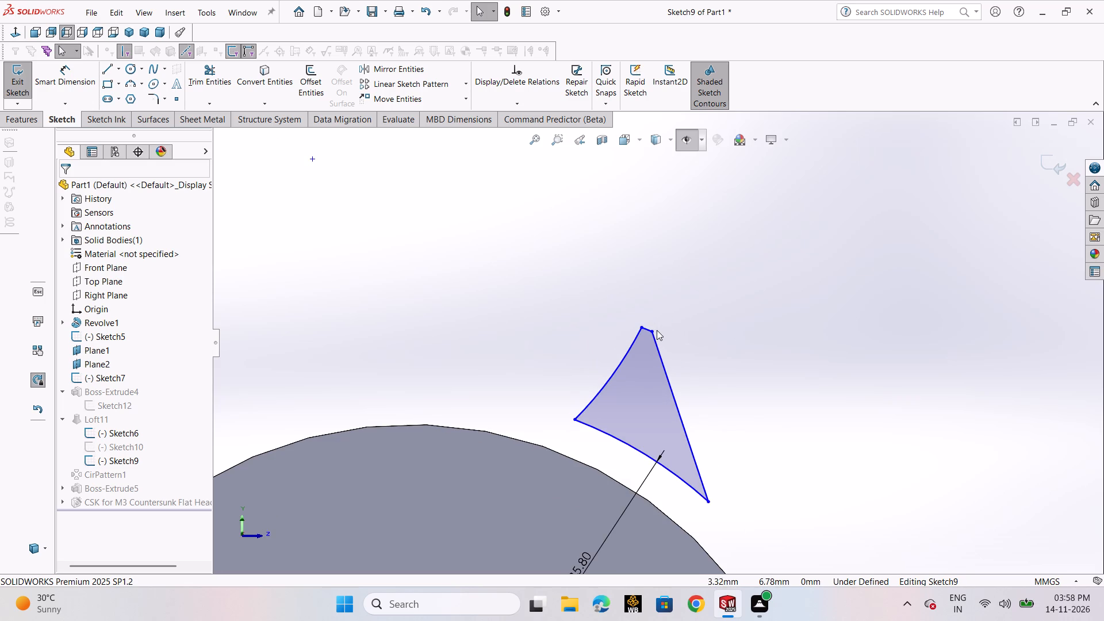
{"action": "left_click_drag", "start_coordinate": [655, 330], "coordinate": [665, 340]}
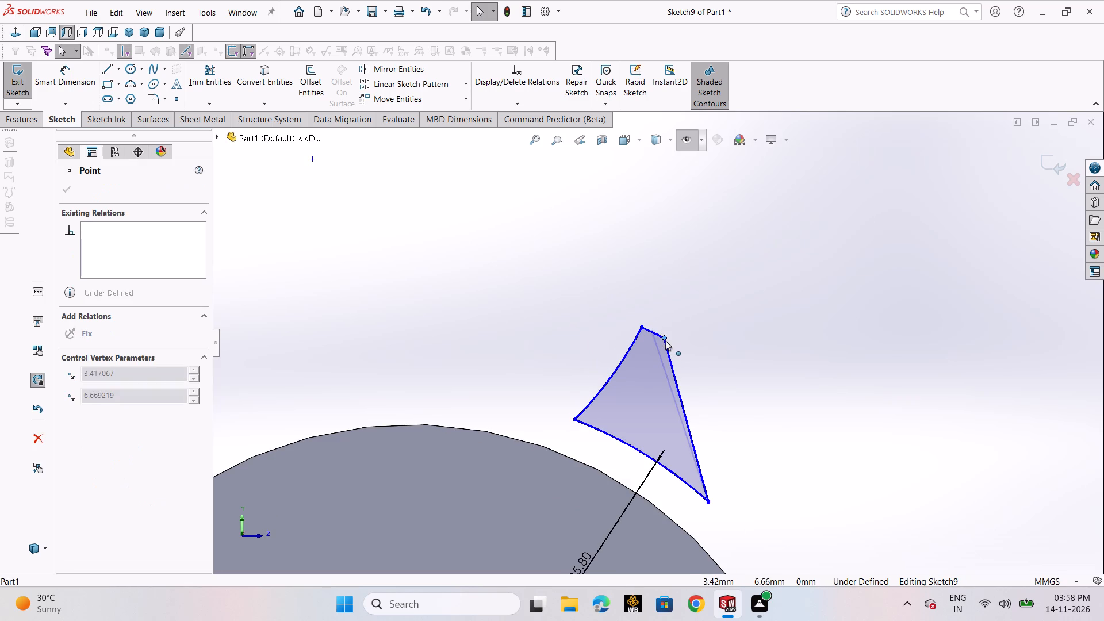
{"action": "left_click_drag", "start_coordinate": [665, 340], "coordinate": [663, 338]}
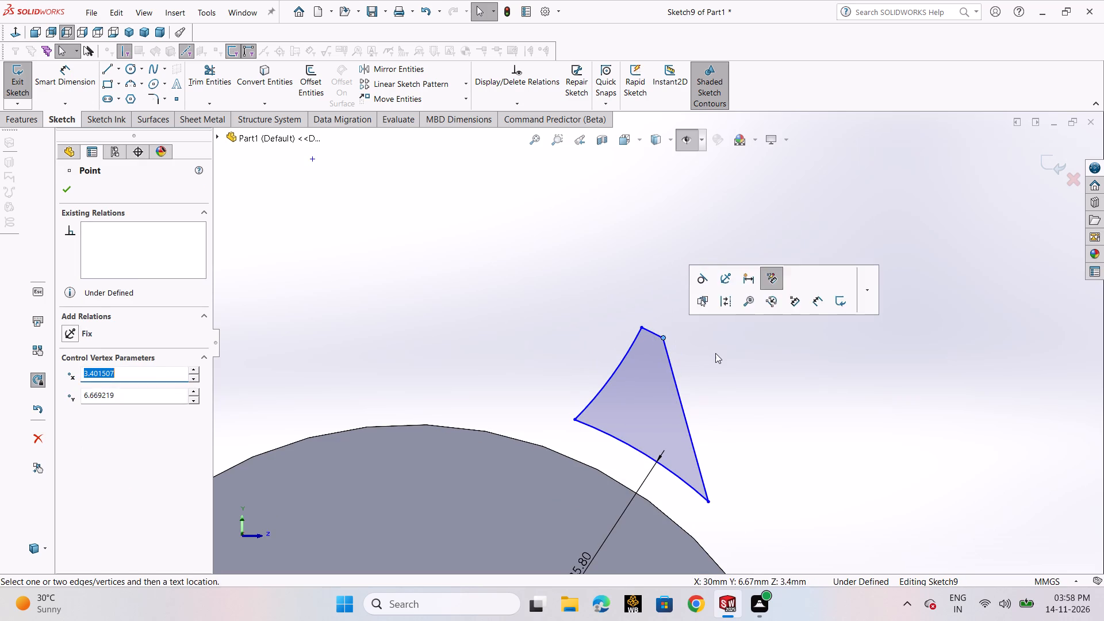
{"action": "left_click", "coordinate": [716, 355]}
{"action": "left_click", "coordinate": [1049, 167]}
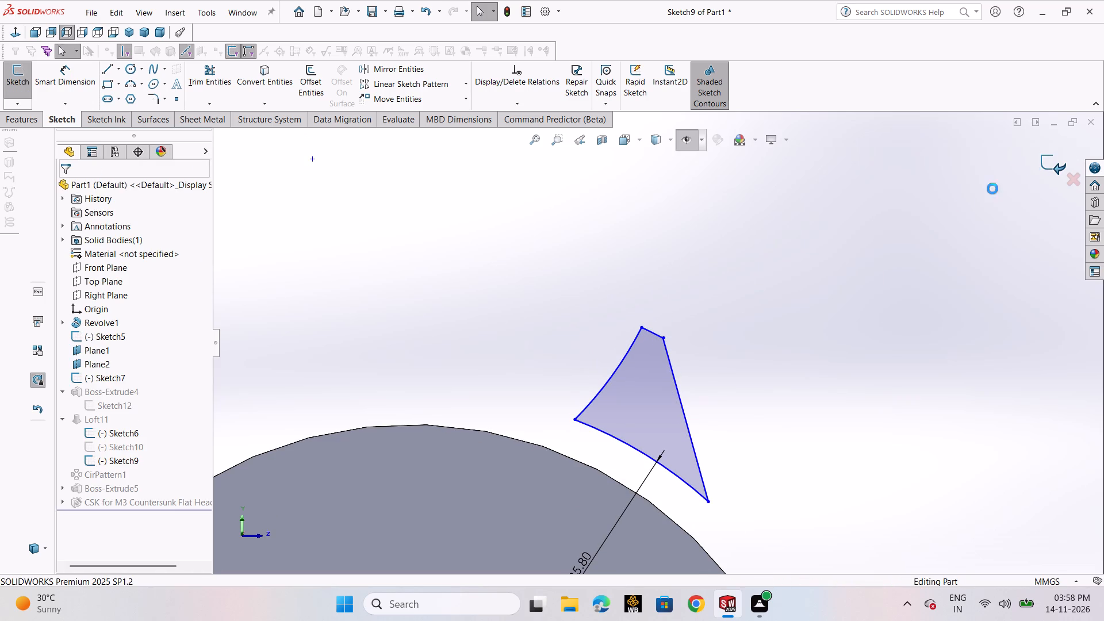
Examine the tooth tips and flanks from both ends and in isometric view after the Sketch9 edit.
{"action": "scroll", "coordinate": [795, 354], "scroll_direction": "up", "scroll_amount": 2}
{"action": "scroll", "coordinate": [879, 343], "scroll_direction": "up", "scroll_amount": 2}
{"action": "middle_click_drag", "start_coordinate": [874, 342], "coordinate": [868, 343]}
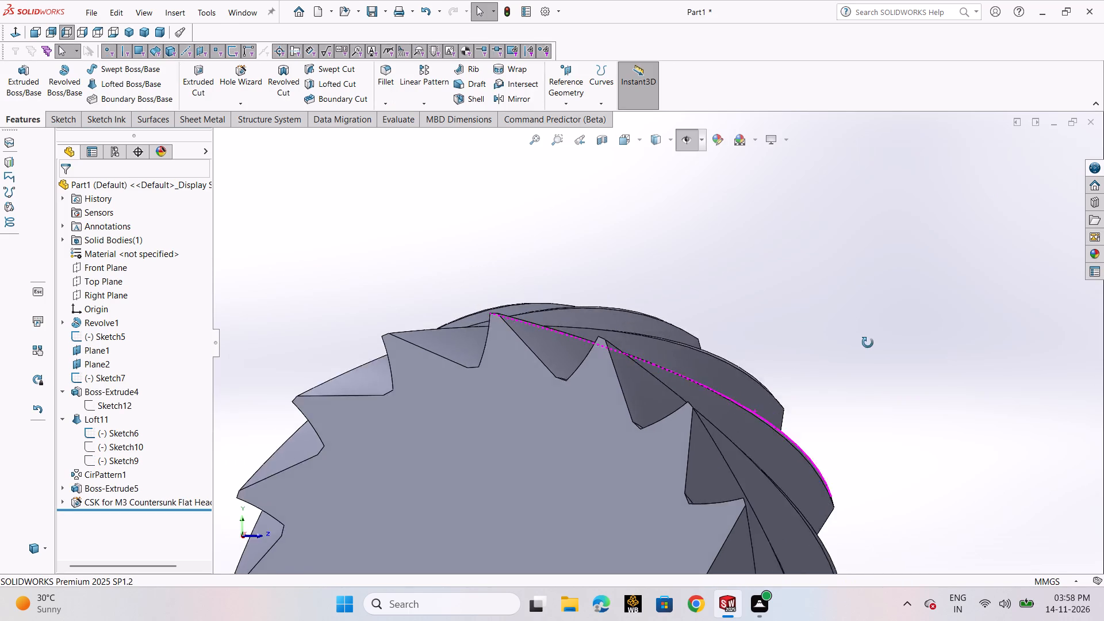
{"action": "middle_click_drag", "start_coordinate": [868, 343], "coordinate": [666, 350]}
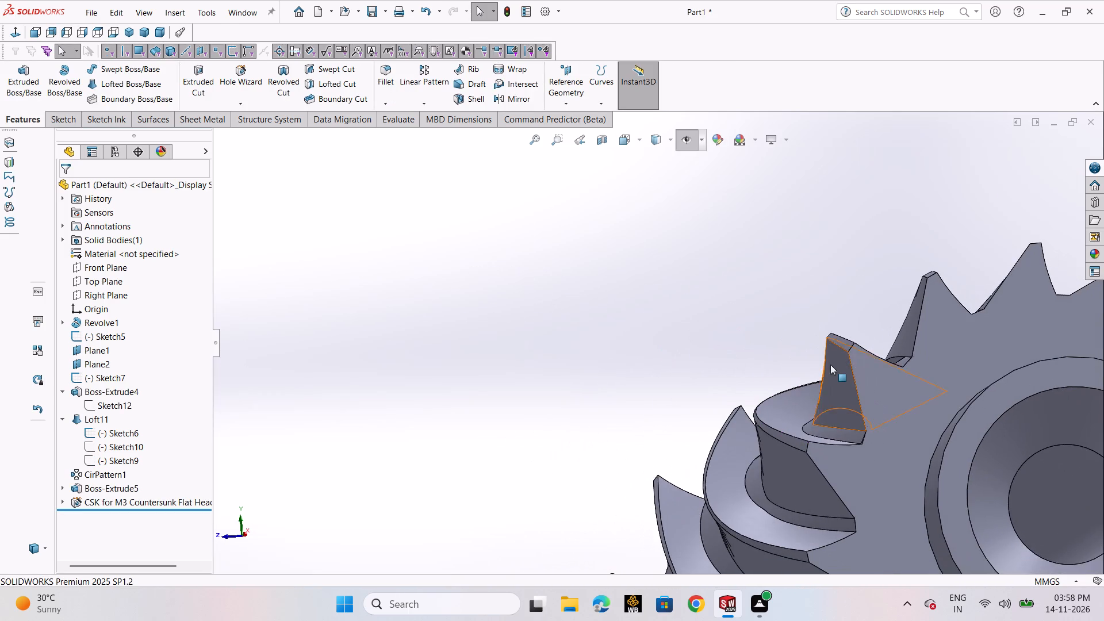
{"action": "scroll", "coordinate": [834, 363], "scroll_direction": "up", "scroll_amount": 8}
{"action": "middle_click_drag", "start_coordinate": [862, 340], "coordinate": [877, 381]}
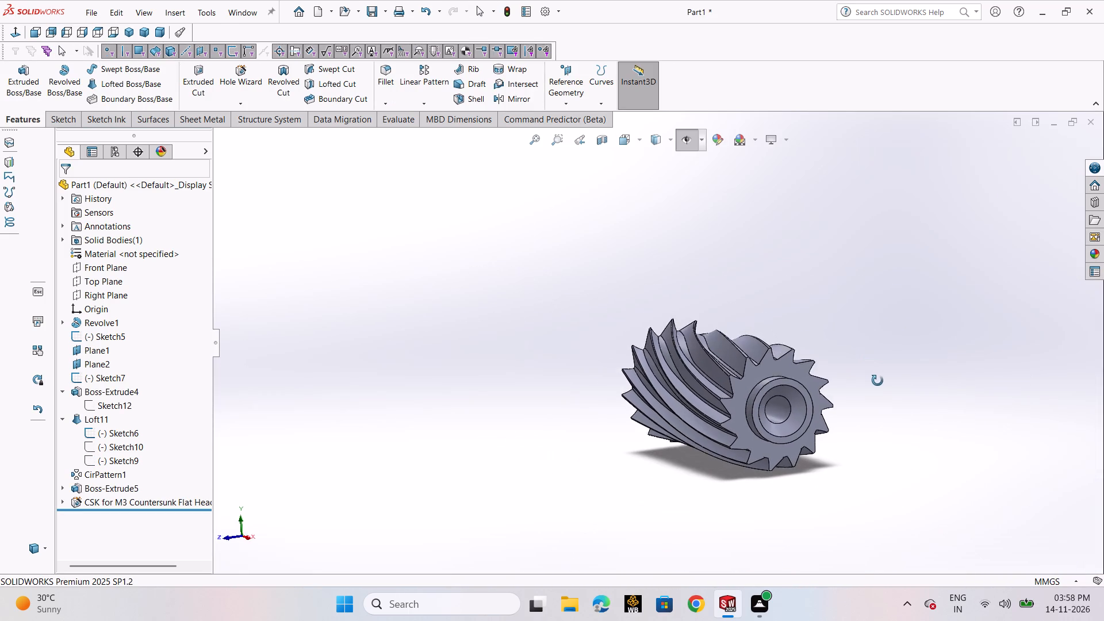
{"action": "middle_click_drag", "start_coordinate": [877, 381], "coordinate": [877, 355]}
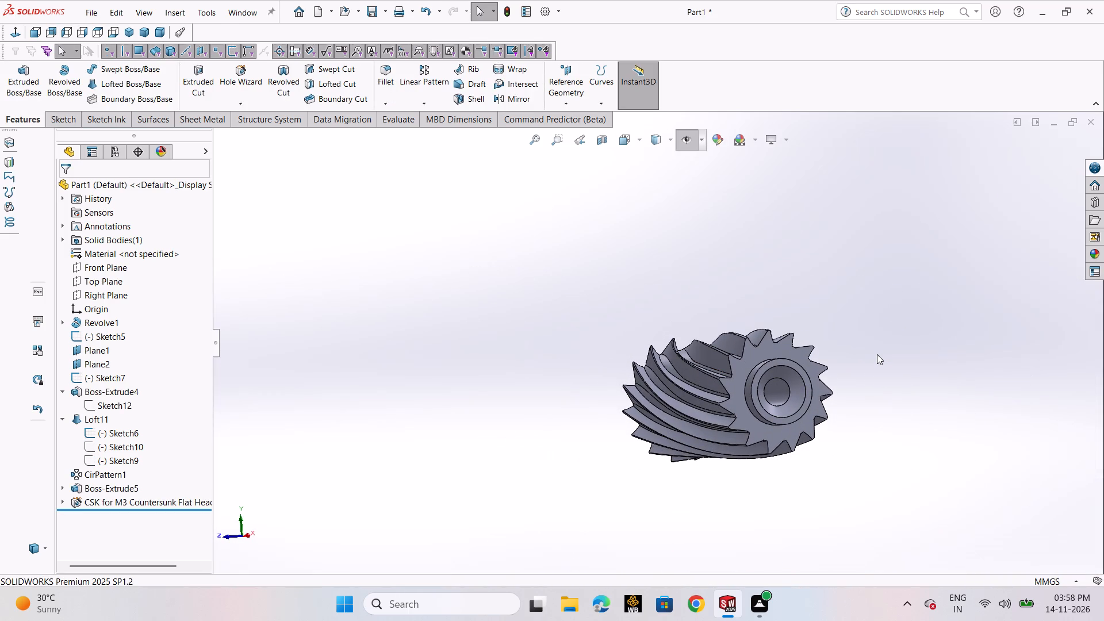
{"action": "key", "text": "ctrl+7"}
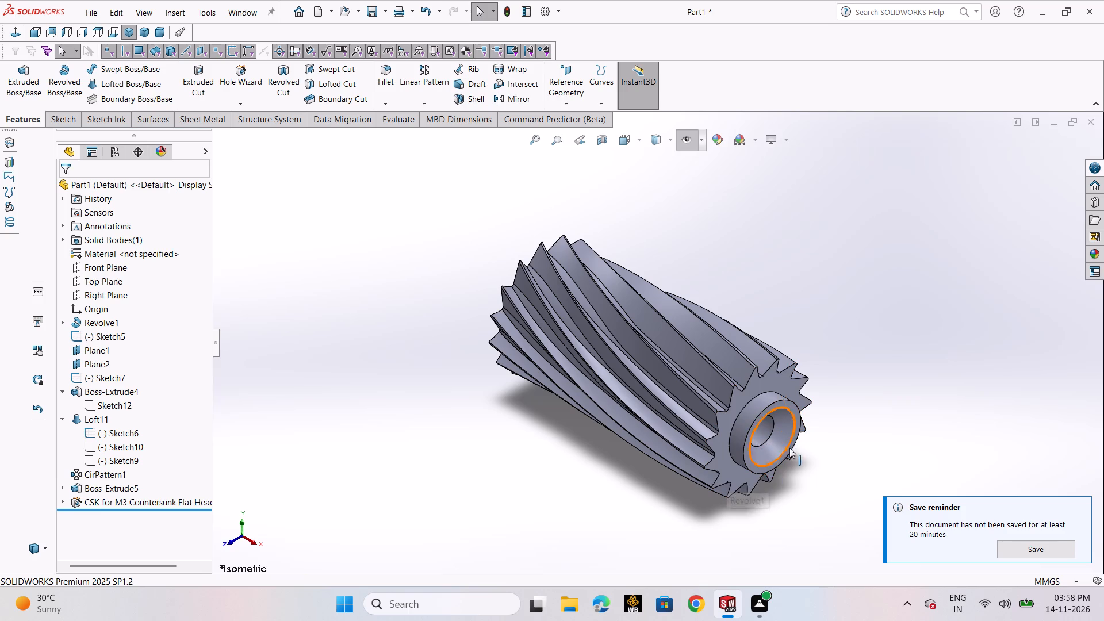
Reopen Sketch9 and move the tip edge's corner on the straight flank slightly farther out to widen the tooth tip, and exit.
{"action": "left_click", "coordinate": [132, 460]}
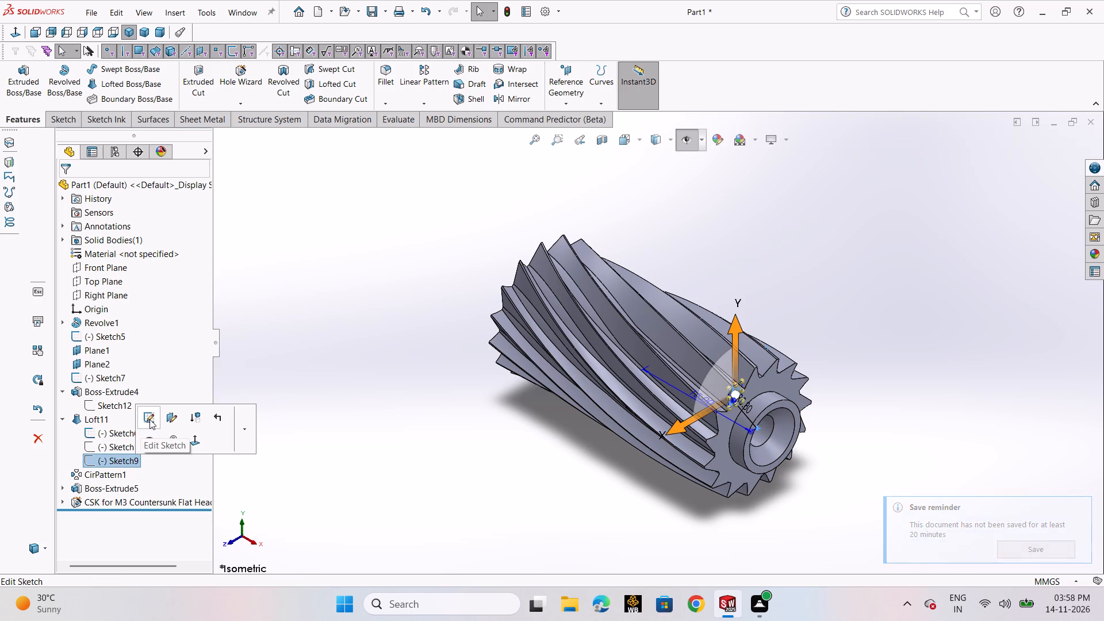
{"action": "left_click", "coordinate": [149, 419]}
{"action": "scroll", "coordinate": [712, 324], "scroll_direction": "down", "scroll_amount": 4}
{"action": "scroll", "coordinate": [618, 316], "scroll_direction": "down", "scroll_amount": 3}
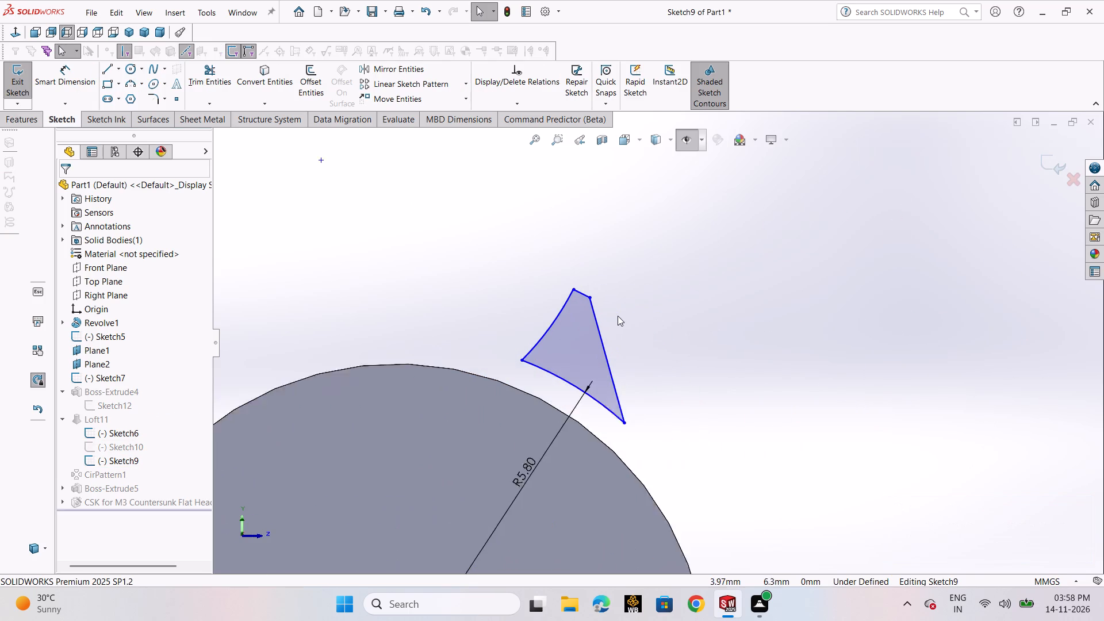
{"action": "scroll", "coordinate": [618, 316], "scroll_direction": "down", "scroll_amount": 1}
{"action": "left_click_drag", "start_coordinate": [584, 292], "coordinate": [589, 298]}
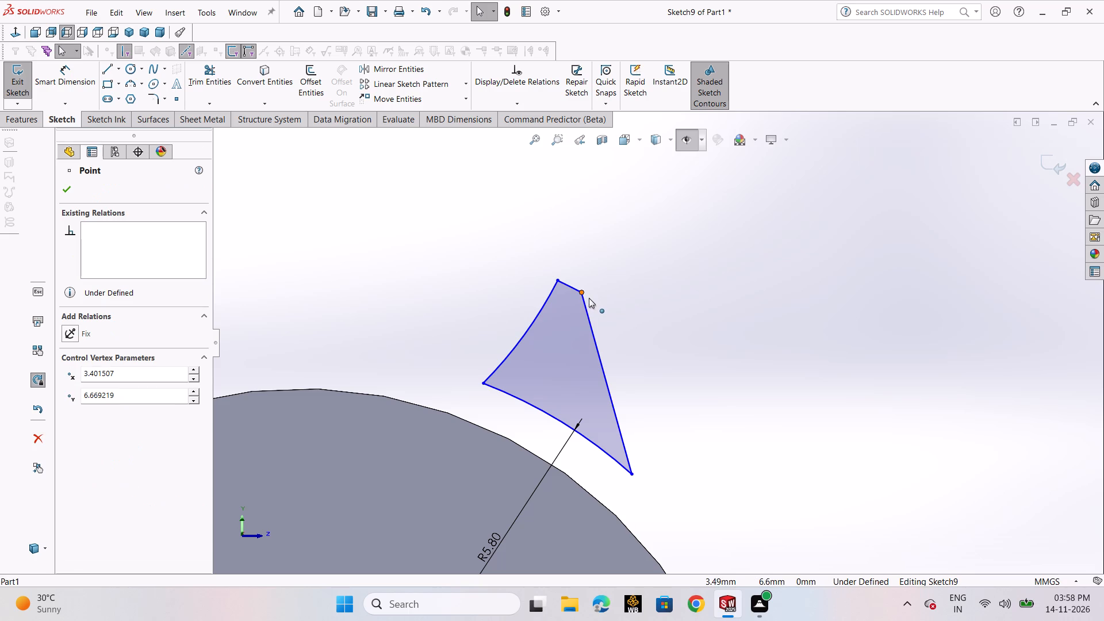
{"action": "left_click_drag", "start_coordinate": [589, 298], "coordinate": [593, 298]}
{"action": "left_click", "coordinate": [693, 310]}
{"action": "left_click", "coordinate": [1046, 164]}
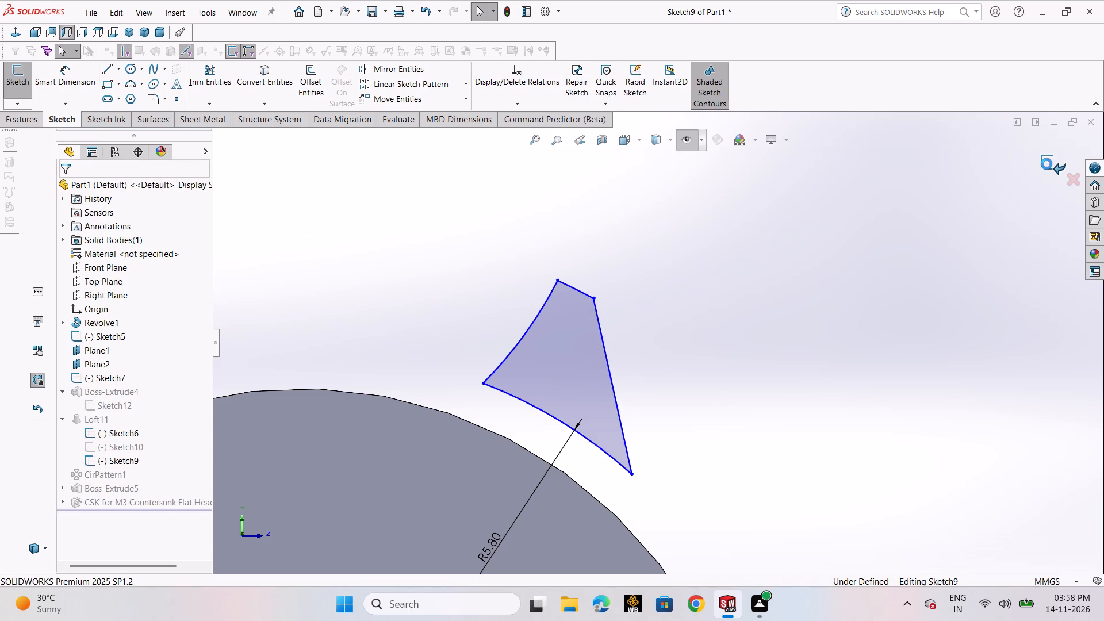
Examine the widened teeth and the hub with the countersunk hole in end, isometric and rotated views.
{"action": "scroll", "coordinate": [814, 301], "scroll_direction": "up", "scroll_amount": 2}
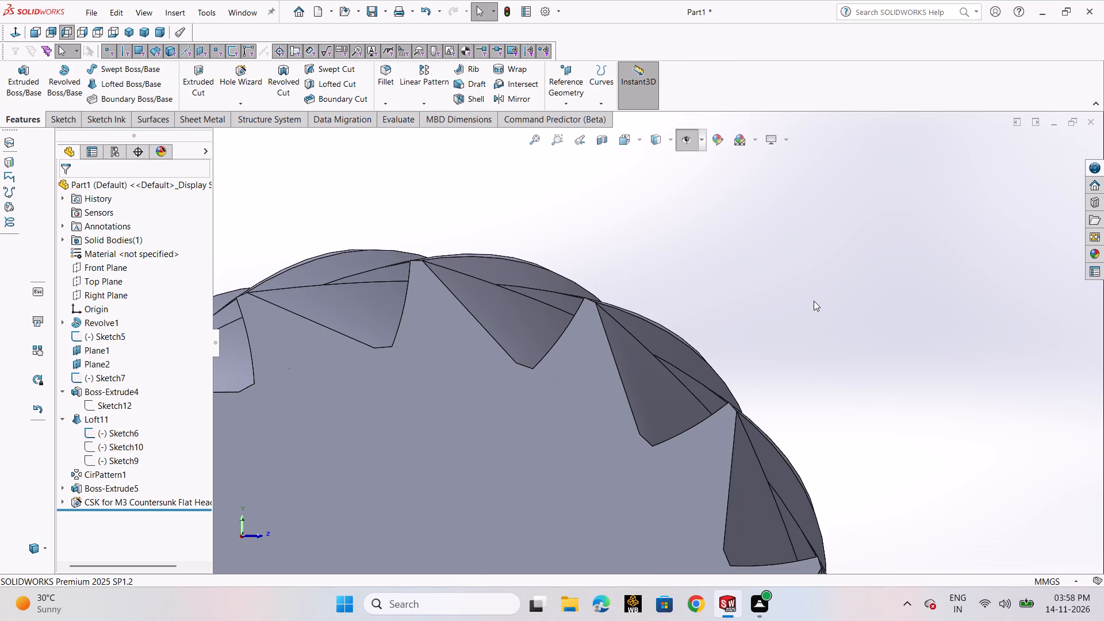
{"action": "key", "text": "ctrl+7"}
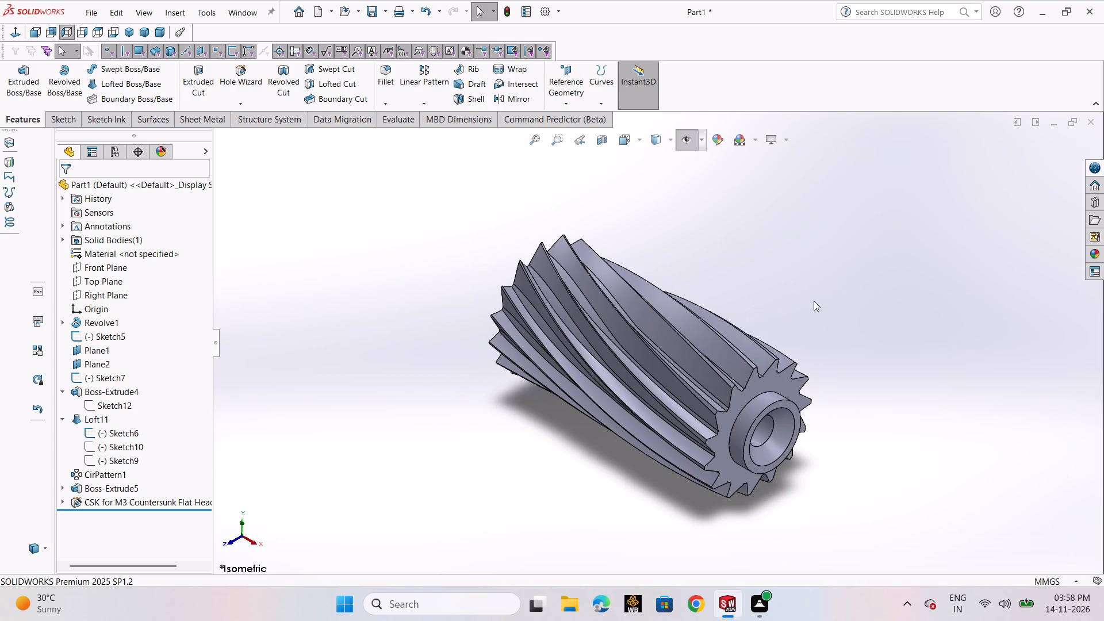
{"action": "left_click", "coordinate": [835, 460]}
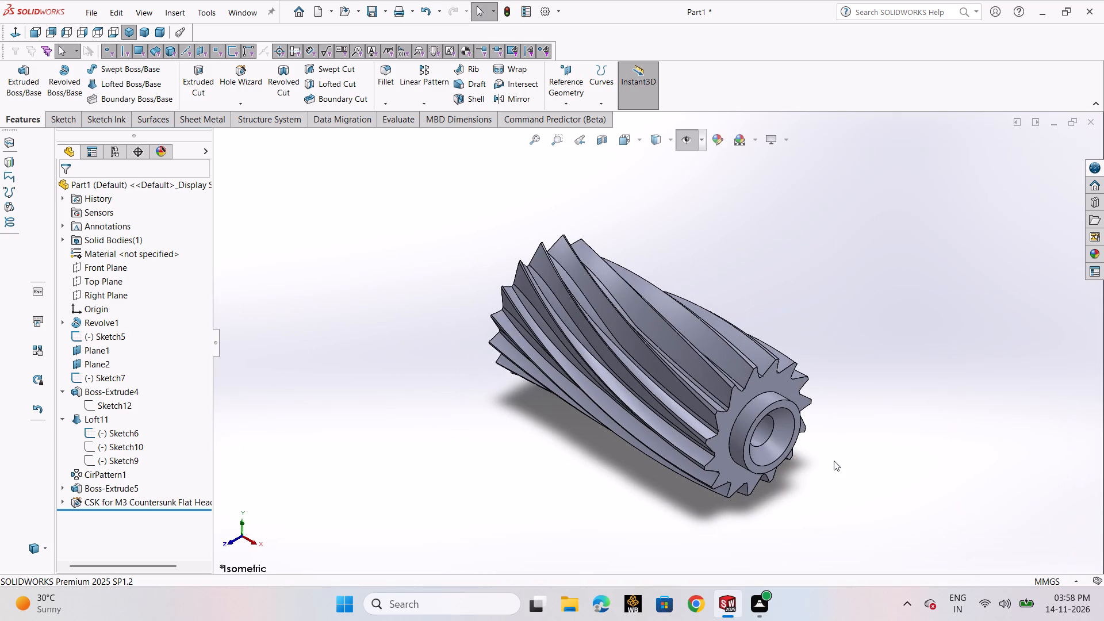
{"action": "scroll", "coordinate": [798, 458], "scroll_direction": "down", "scroll_amount": 1}
{"action": "middle_click_drag", "start_coordinate": [793, 450], "coordinate": [789, 373]}
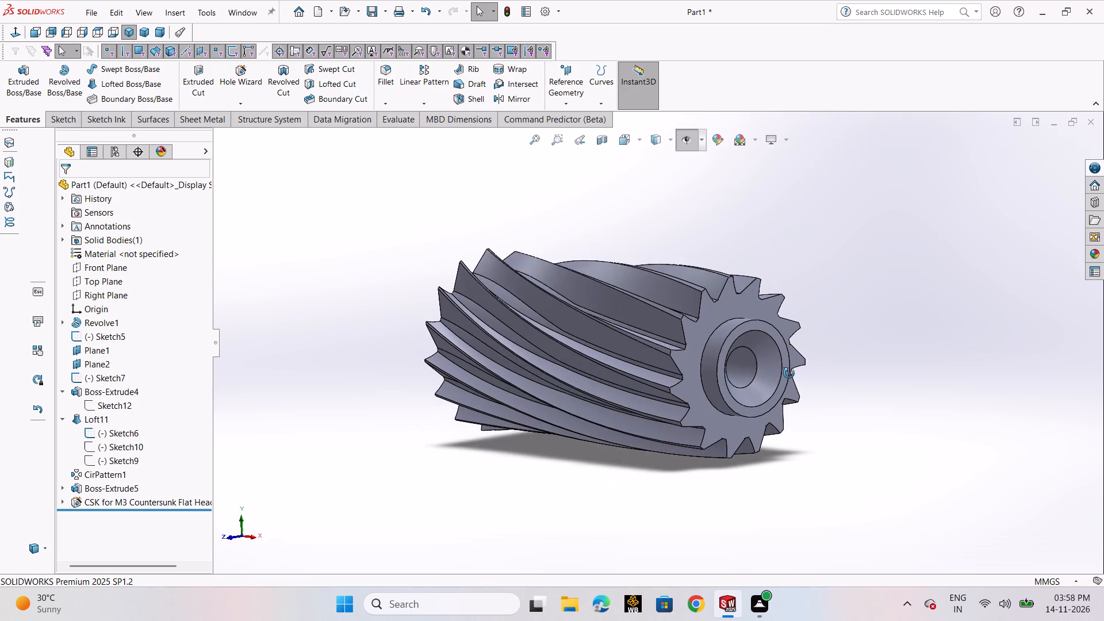
{"action": "middle_click_drag", "start_coordinate": [789, 373], "coordinate": [778, 361]}
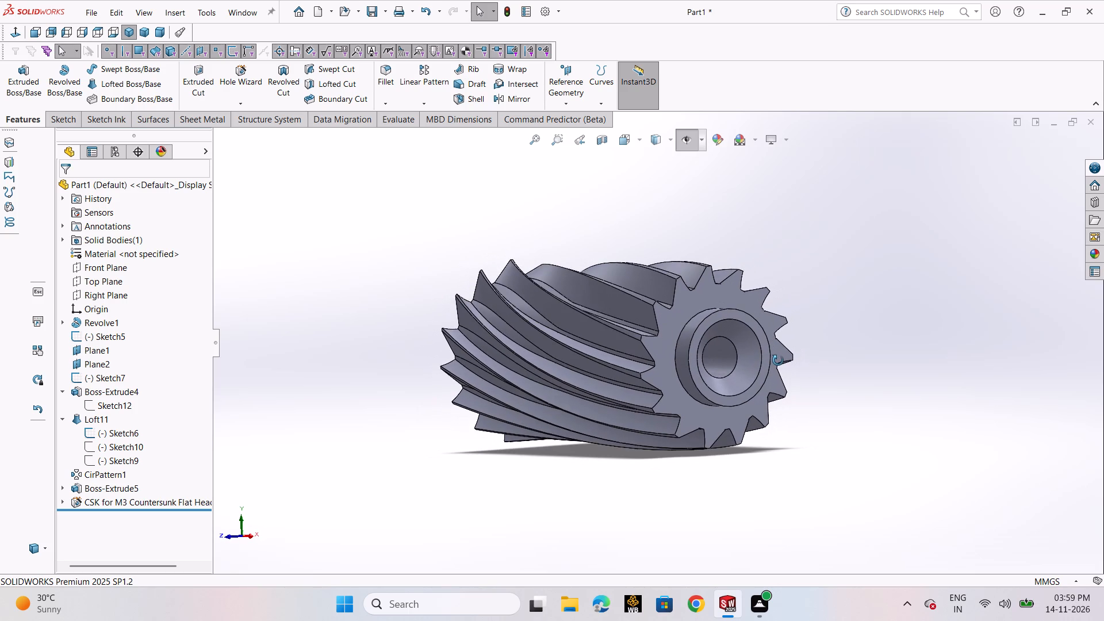
{"action": "middle_click_drag", "start_coordinate": [778, 361], "coordinate": [777, 362]}
{"action": "left_click", "coordinate": [868, 374]}
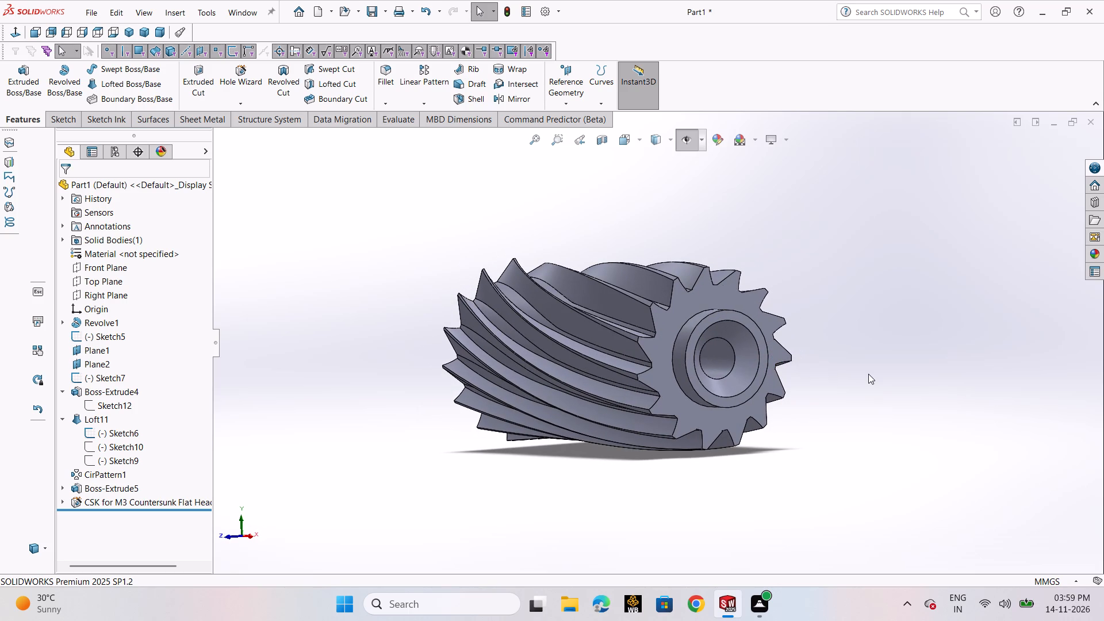
Start saving the part under a new name with Save As.
{"action": "left_click", "coordinate": [85, 10]}
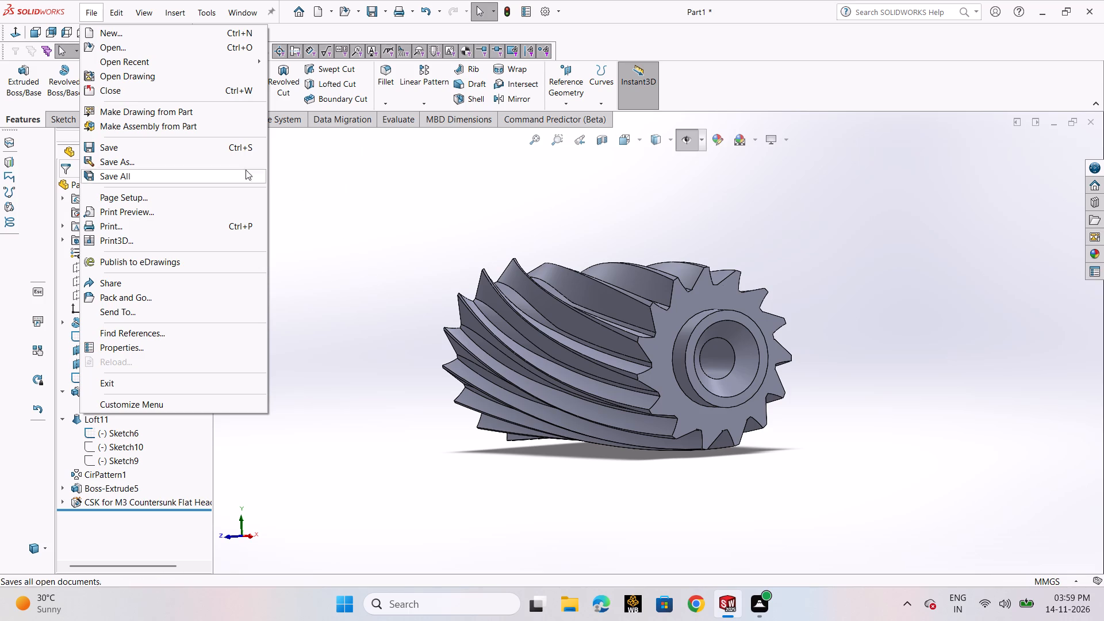
{"action": "left_click", "coordinate": [208, 162]}
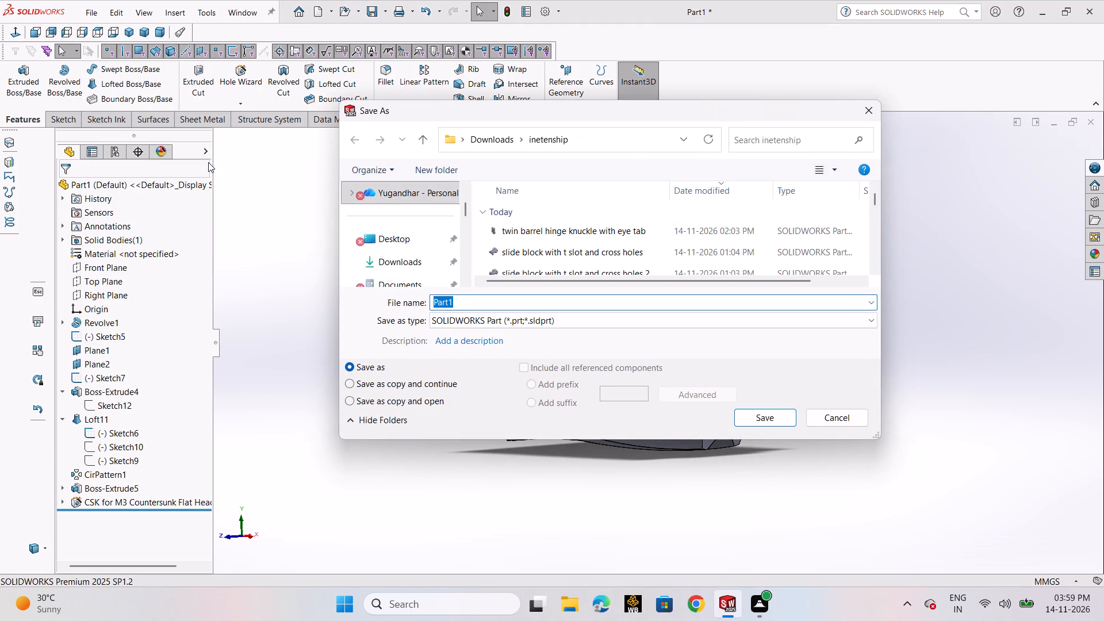
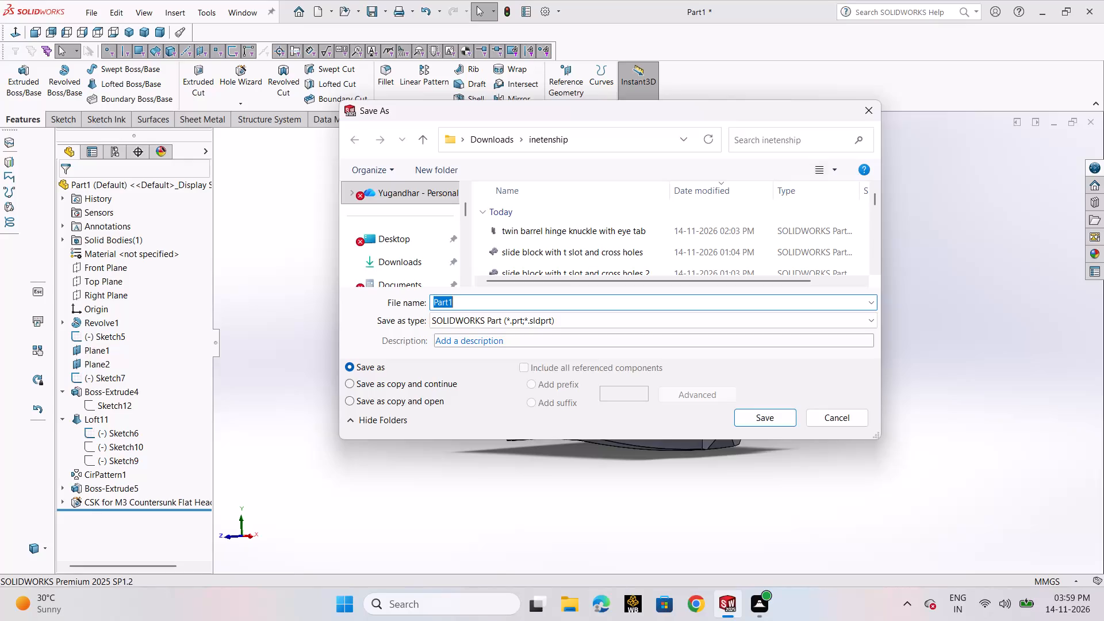
Name the part file HELICAL FLUTED CYLINDER WITH COUNTERSUNK ENDS and save it as a SOLIDWORKS Part in the inetenship folder.
{"action": "key", "text": "BackSpace"}
{"action": "type", "text": "HELICAL"}
{"action": "key", "text": "space"}
{"action": "type", "text": "FLUTED"}
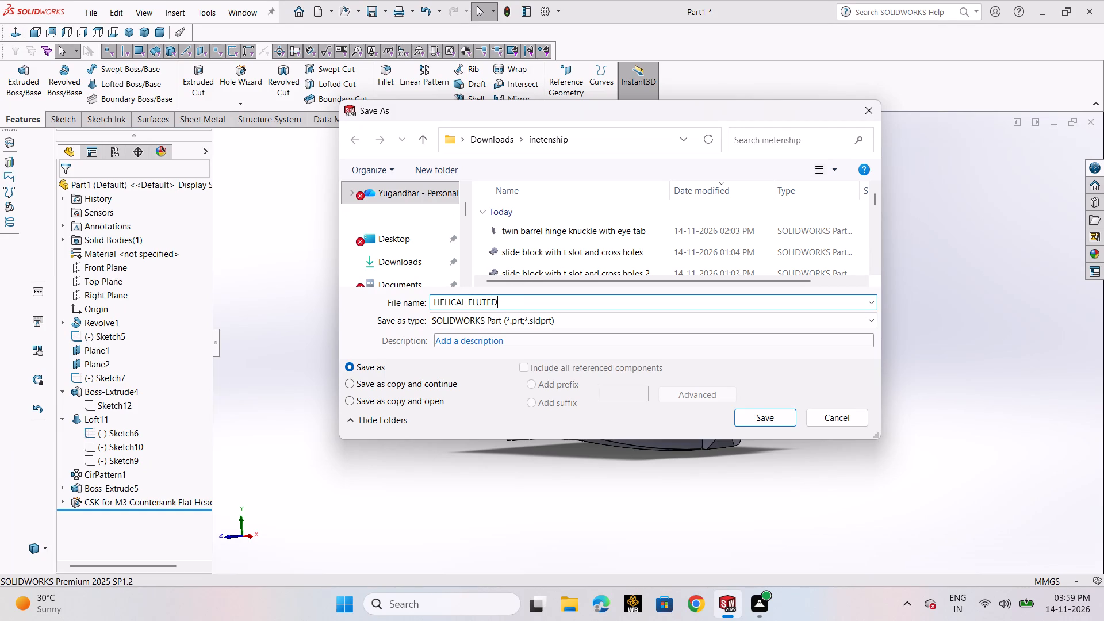
{"action": "key", "text": "space"}
{"action": "type", "text": "CYLINDER"}
{"action": "key", "text": "space"}
{"action": "type", "text": "WITH COUNTER"}
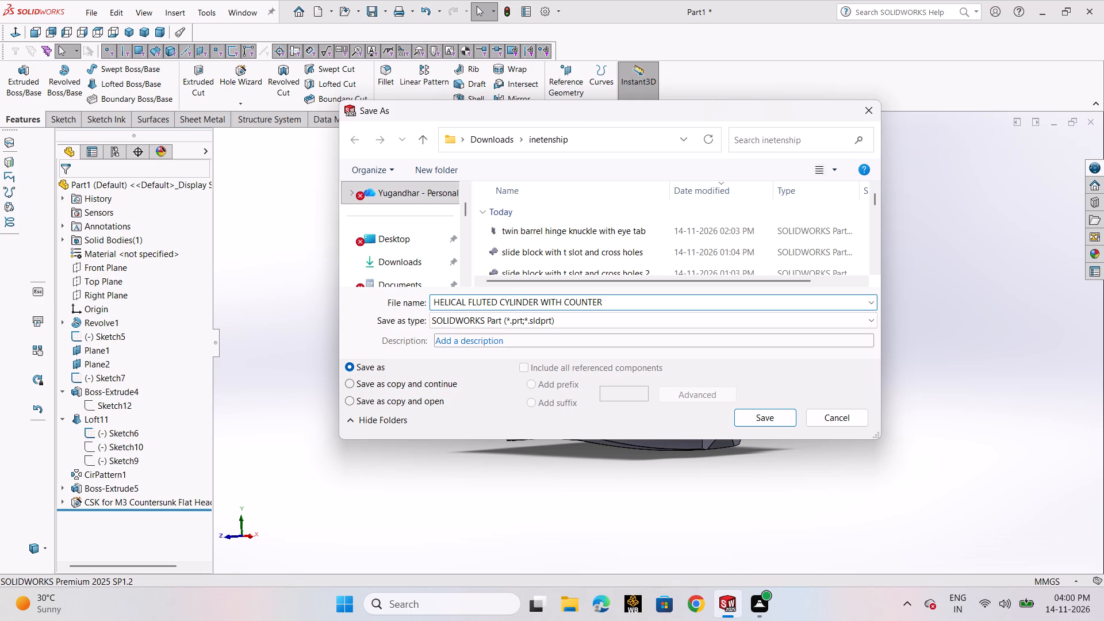
{"action": "key", "text": "space"}
{"action": "key", "text": "BackSpace"}
{"action": "type", "text": "SUNK"}
{"action": "key", "text": "space"}
{"action": "type", "text": "ENDS"}
{"action": "key", "text": "Return"}
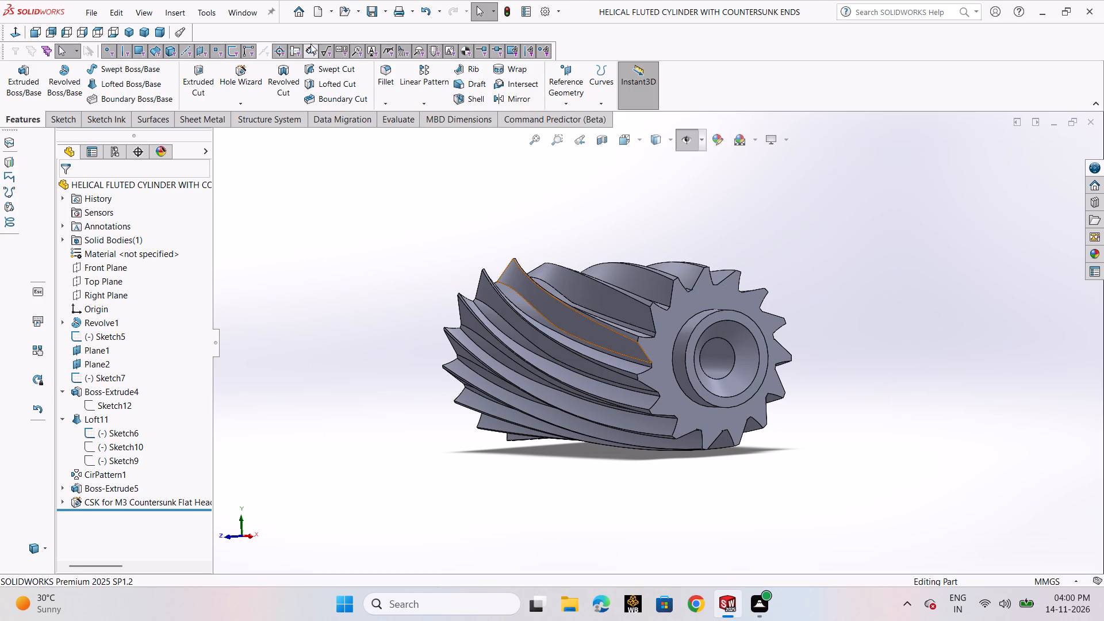
Save a PDF copy of the part in the inetenship folder under the same file name, using Adobe Portable Document Format.
{"action": "left_click", "coordinate": [98, 16]}
{"action": "left_click", "coordinate": [159, 162]}
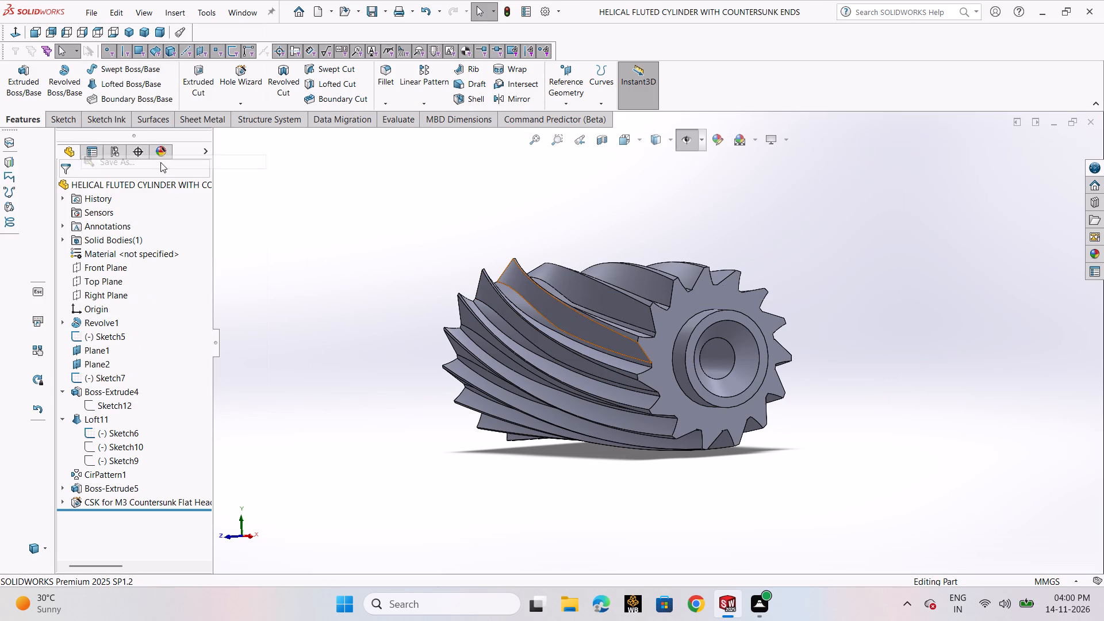
{"action": "left_click", "coordinate": [576, 320]}
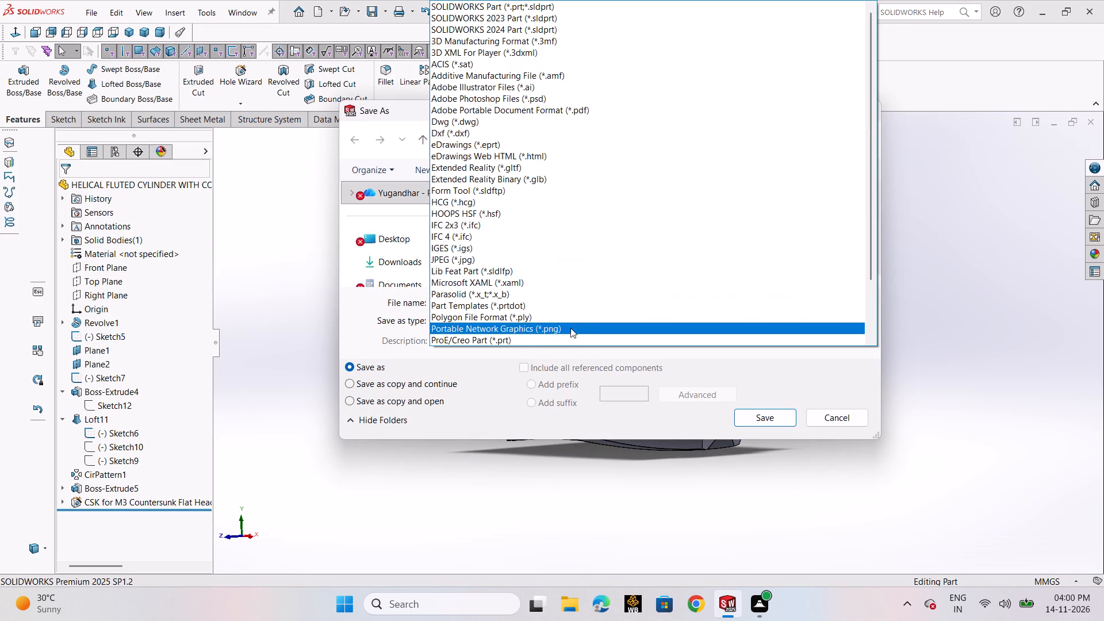
{"action": "left_click", "coordinate": [576, 111]}
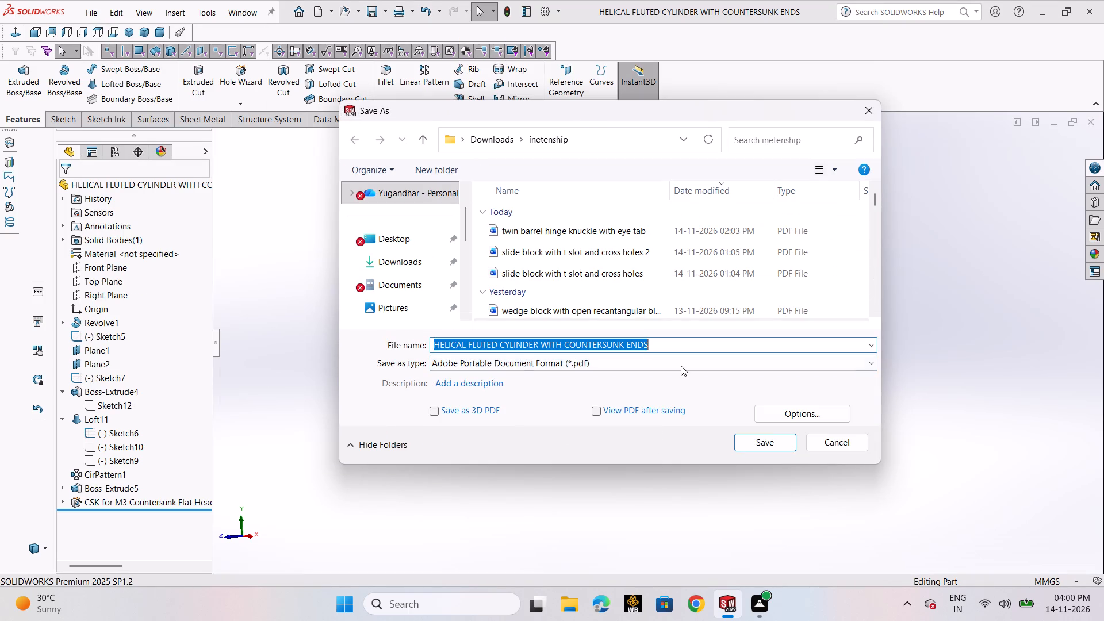
{"action": "left_click", "coordinate": [744, 443]}
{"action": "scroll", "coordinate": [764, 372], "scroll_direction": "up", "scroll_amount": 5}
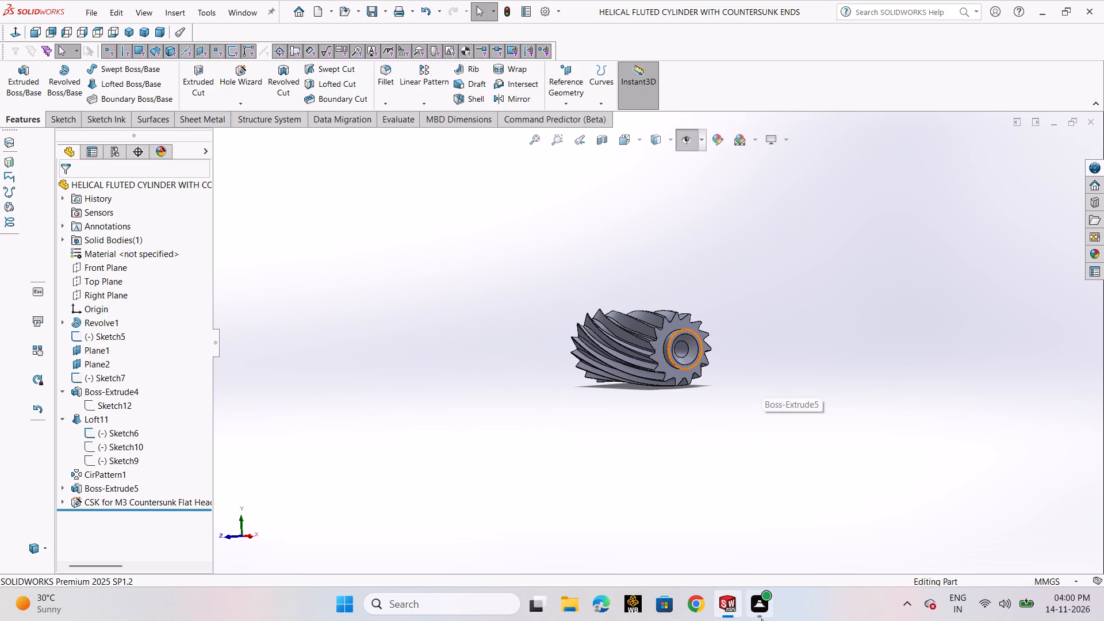